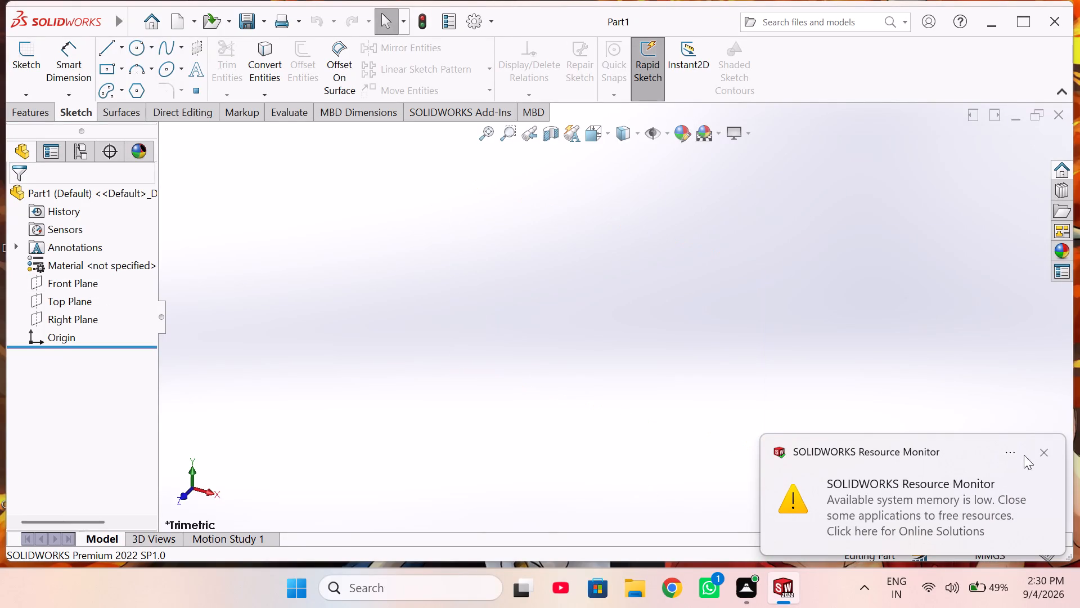
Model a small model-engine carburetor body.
Dismiss the resource monitor notification and remove BRACKET and HOUSING2 from the SOLIDWORKS recent files list.
{"action": "left_click", "coordinate": [1043, 454]}
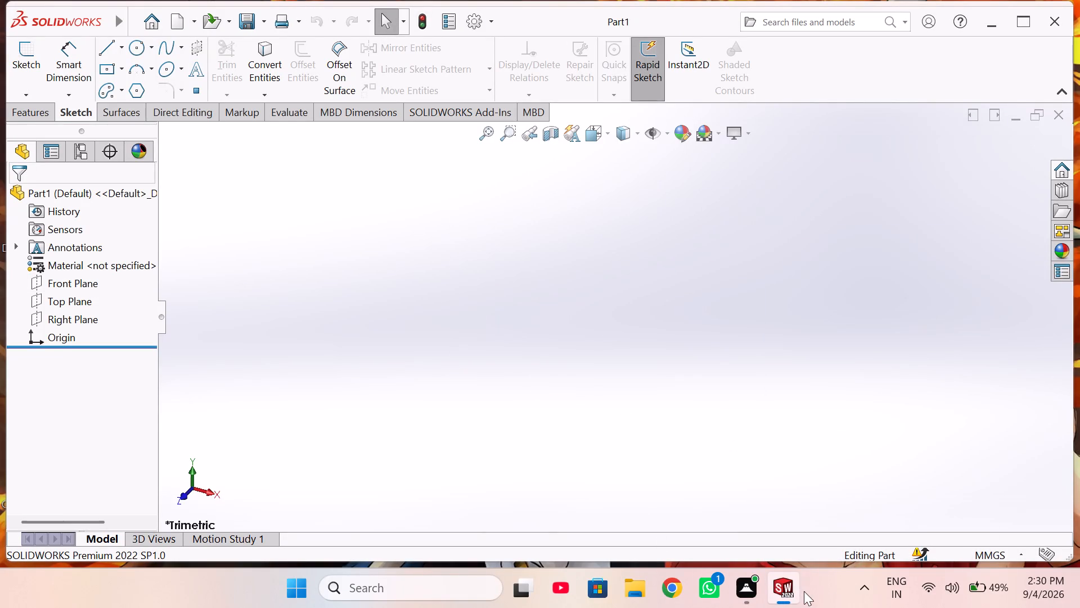
{"action": "right_click", "coordinate": [781, 589]}
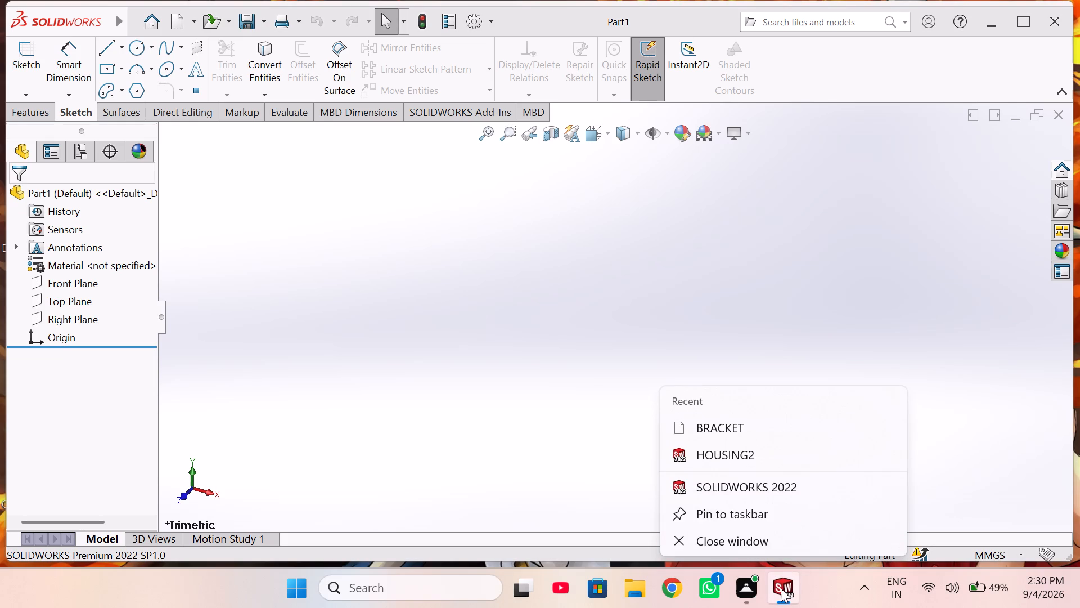
{"action": "right_click", "coordinate": [759, 424]}
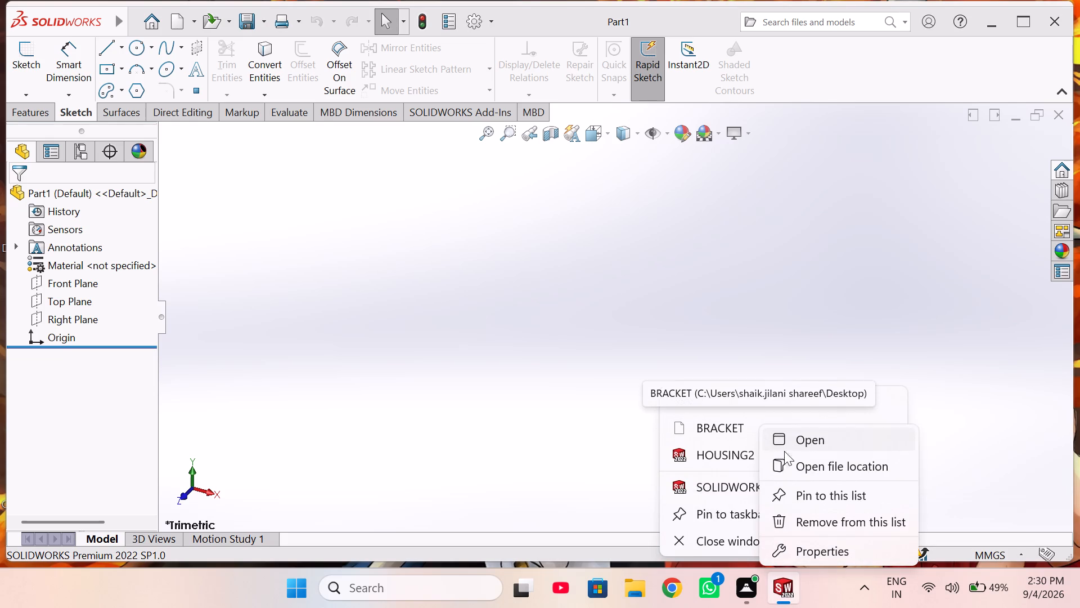
{"action": "left_click", "coordinate": [805, 516]}
{"action": "right_click", "coordinate": [775, 454]}
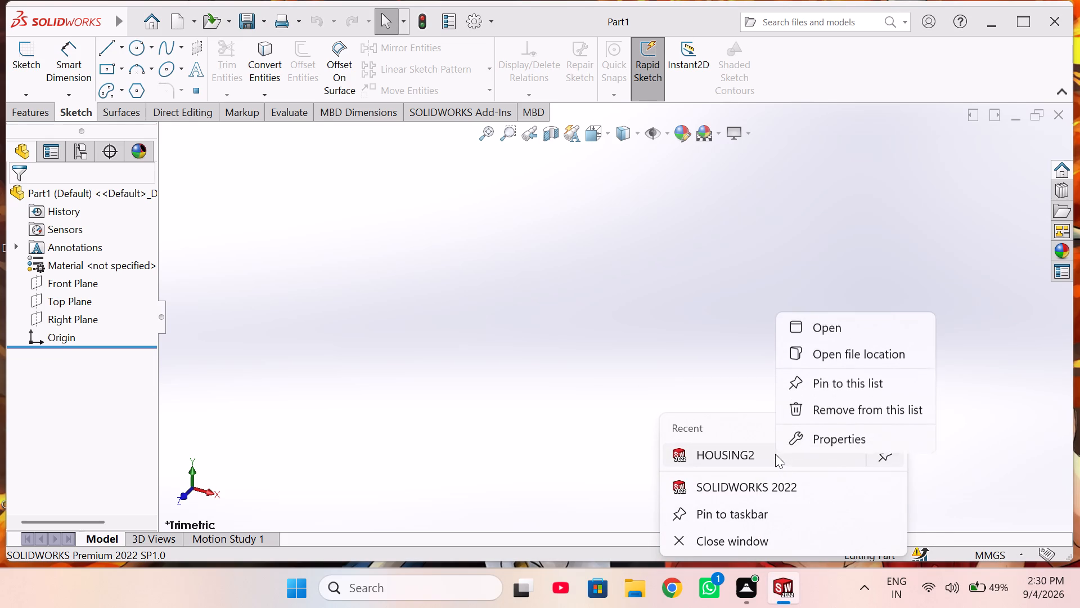
{"action": "left_click", "coordinate": [834, 416]}
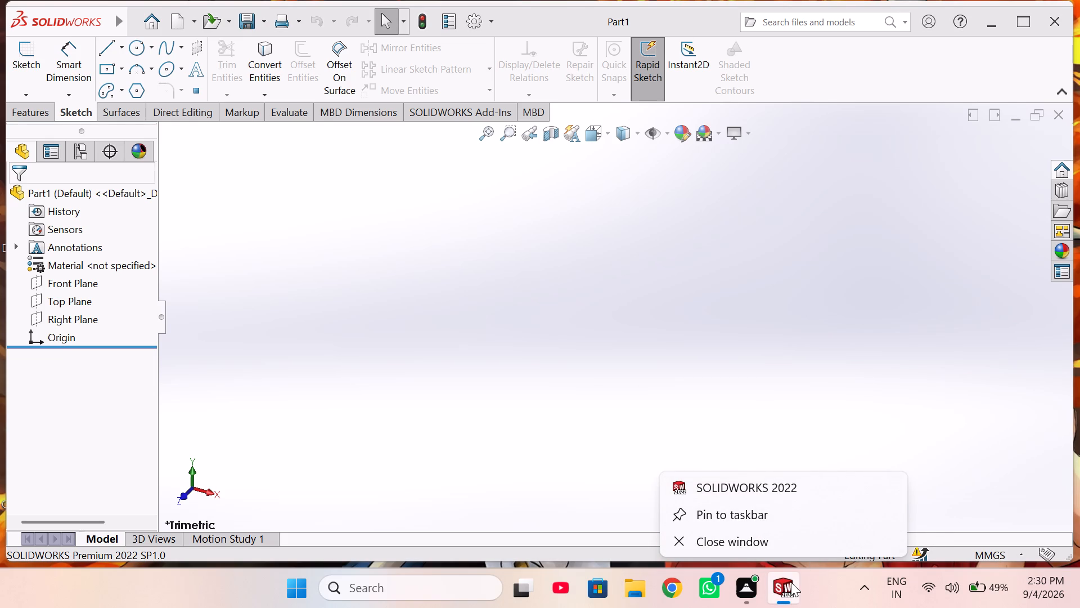
{"action": "left_click", "coordinate": [791, 582]}
{"action": "left_click", "coordinate": [791, 582]}
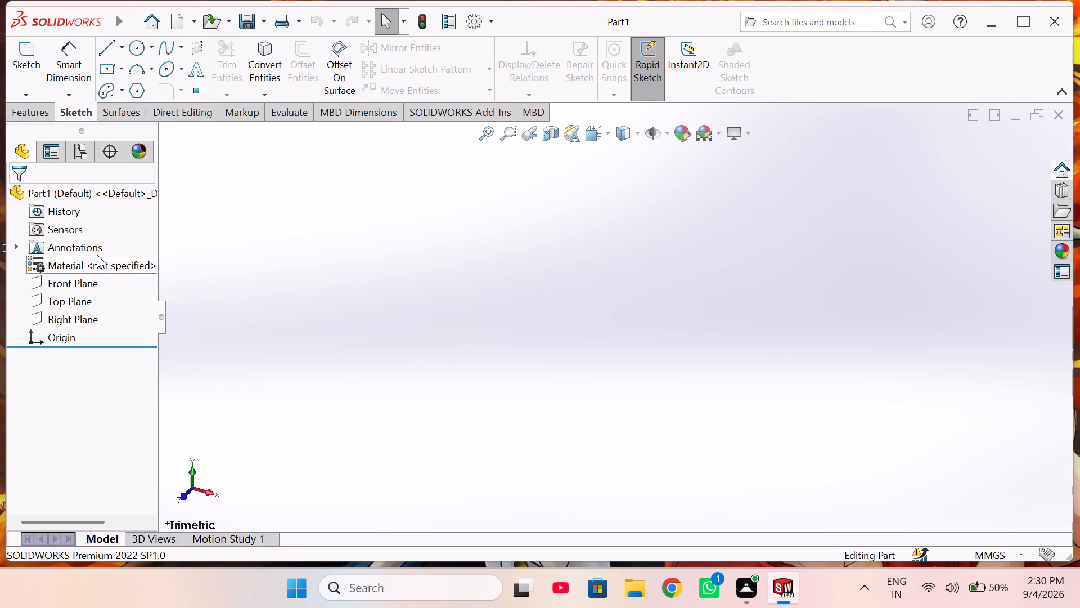
Start a sketch on the Front Plane and draw a center rectangle about 95 mm wide, centred on the origin.
{"action": "left_click", "coordinate": [73, 279]}
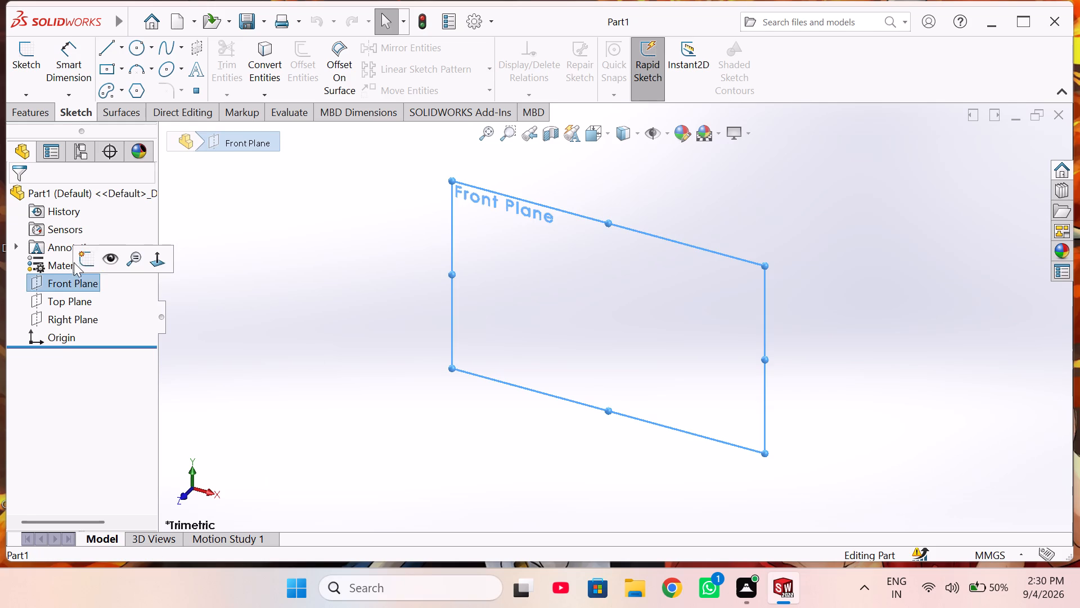
{"action": "left_click", "coordinate": [78, 261]}
{"action": "scroll", "coordinate": [580, 320], "scroll_direction": "down", "scroll_amount": 1}
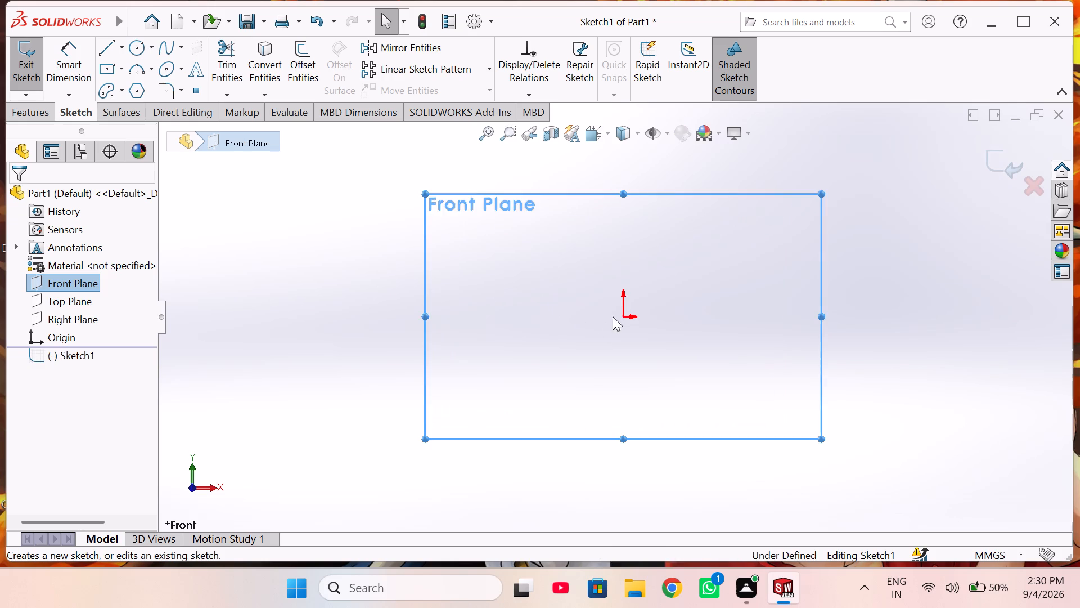
{"action": "scroll", "coordinate": [663, 297], "scroll_direction": "down", "scroll_amount": 1}
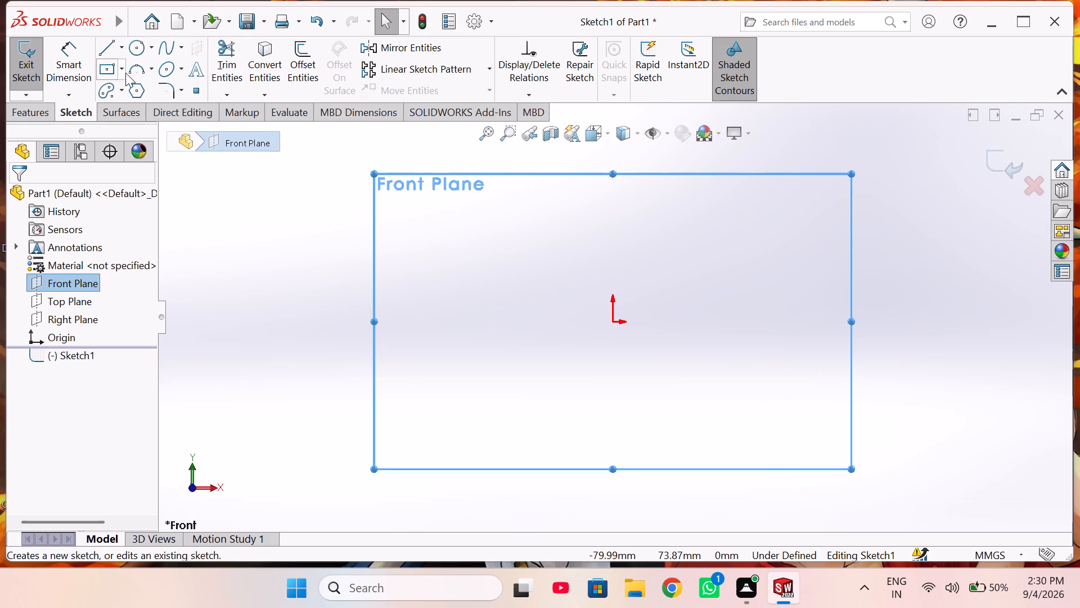
{"action": "left_click", "coordinate": [121, 73]}
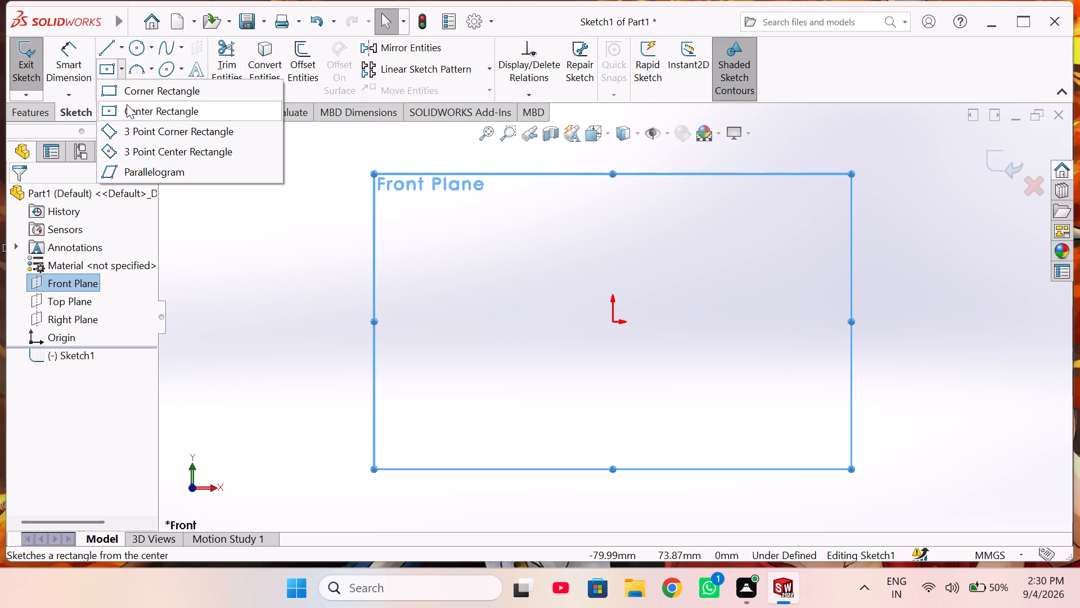
{"action": "left_click", "coordinate": [127, 104]}
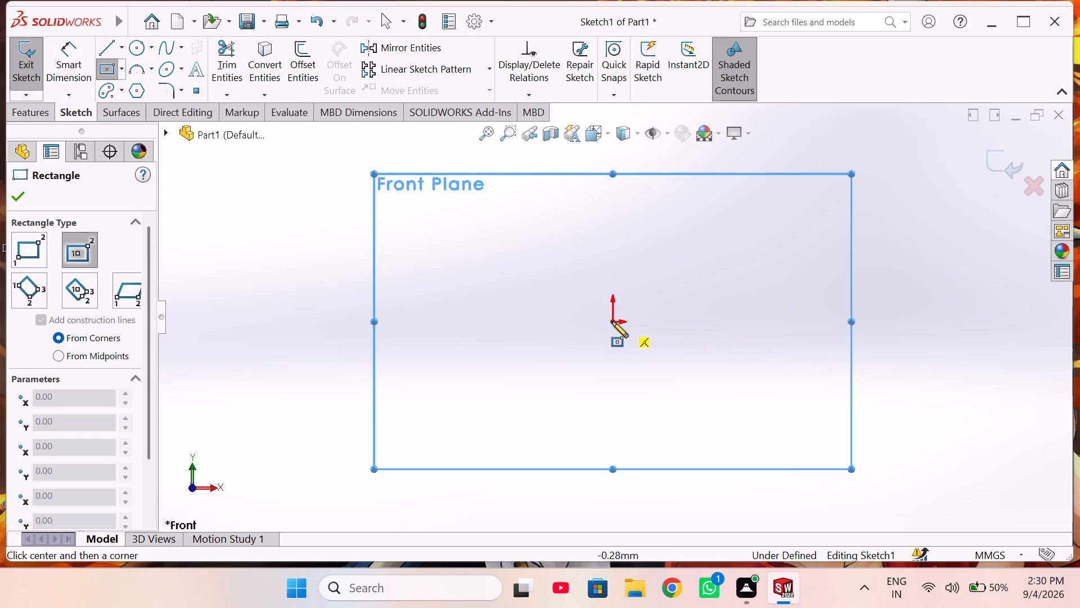
{"action": "left_click", "coordinate": [612, 321]}
{"action": "left_click", "coordinate": [740, 421]}
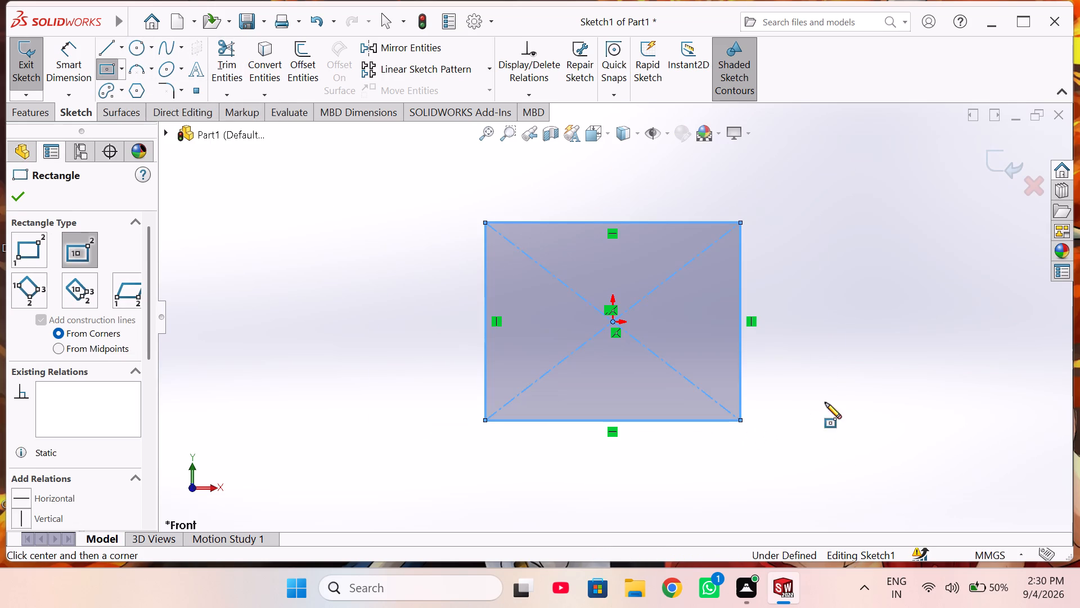
Dimension the rectangle 18 mm wide and 14 mm high.
{"action": "right_click_drag", "start_coordinate": [831, 386], "coordinate": [809, 263]}
{"action": "left_click", "coordinate": [655, 420]}
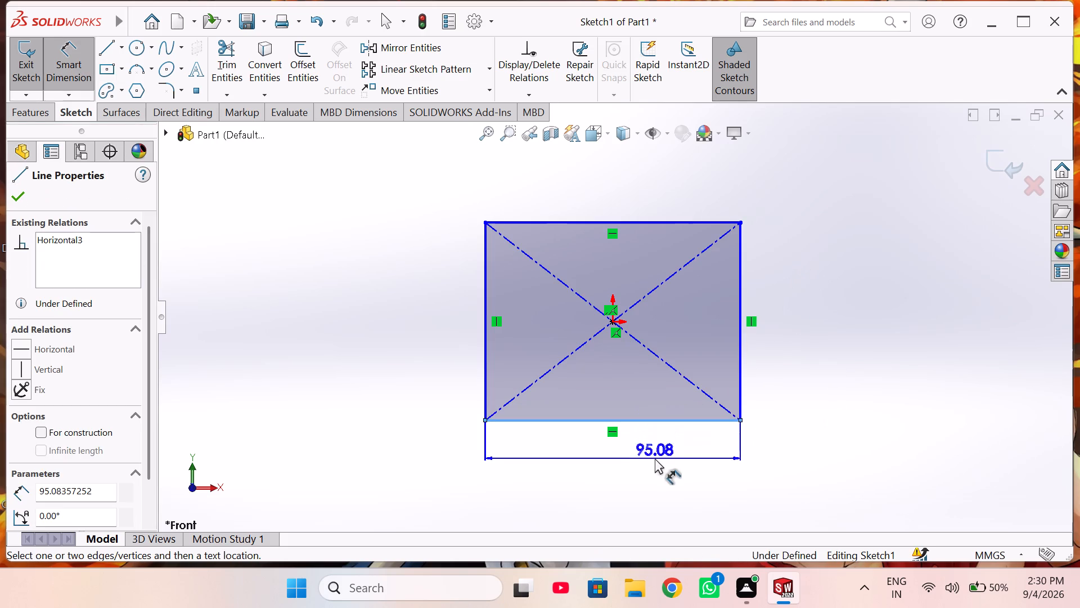
{"action": "left_click", "coordinate": [610, 479]}
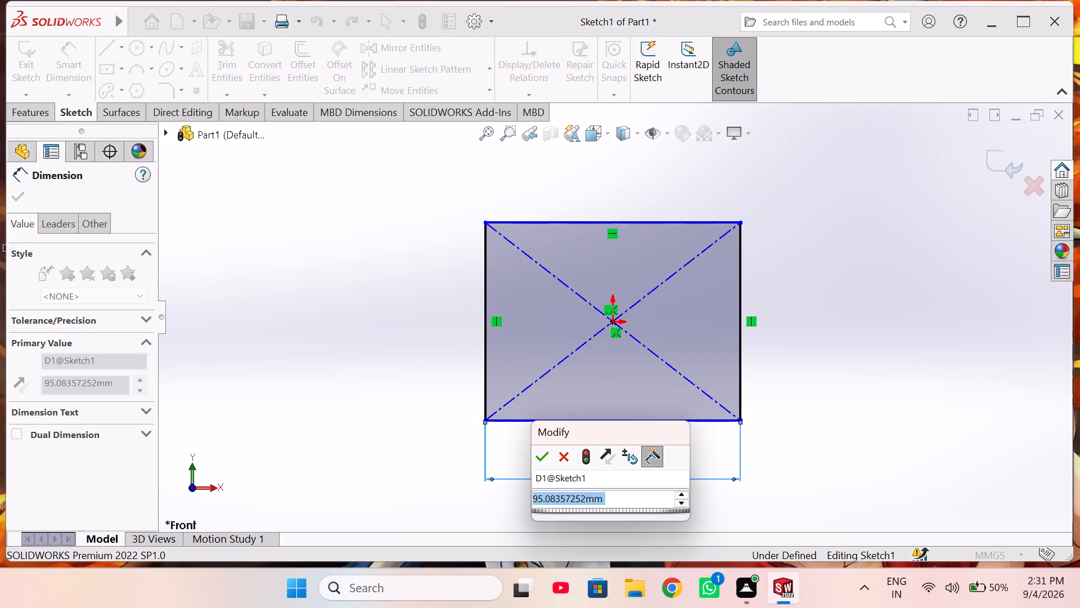
{"action": "type", "text": "12"}
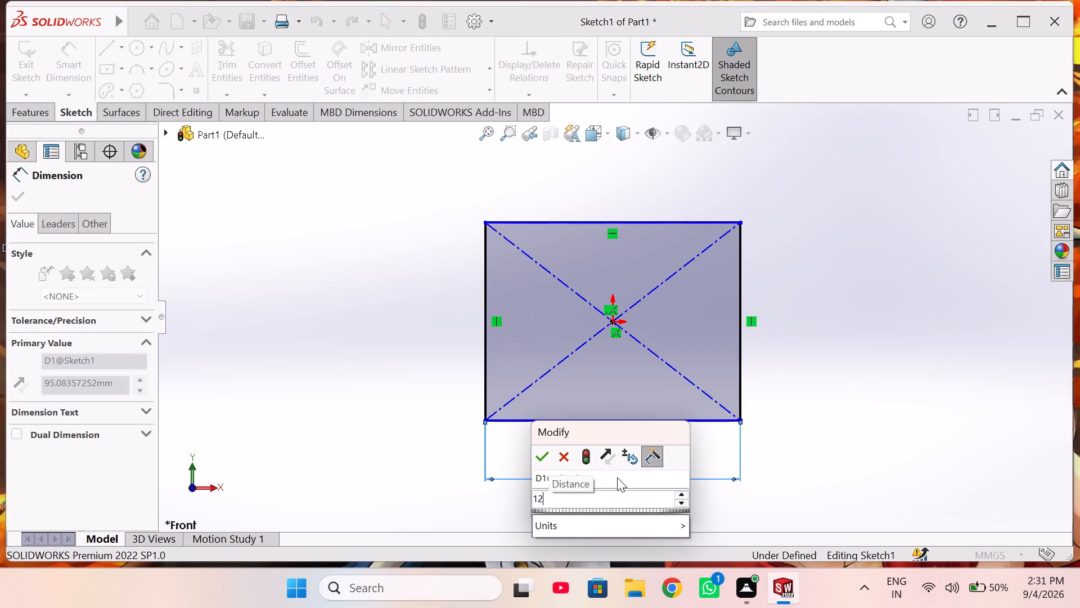
{"action": "key", "text": "BackSpace"}
{"action": "key", "text": "8"}
{"action": "key", "text": "Return"}
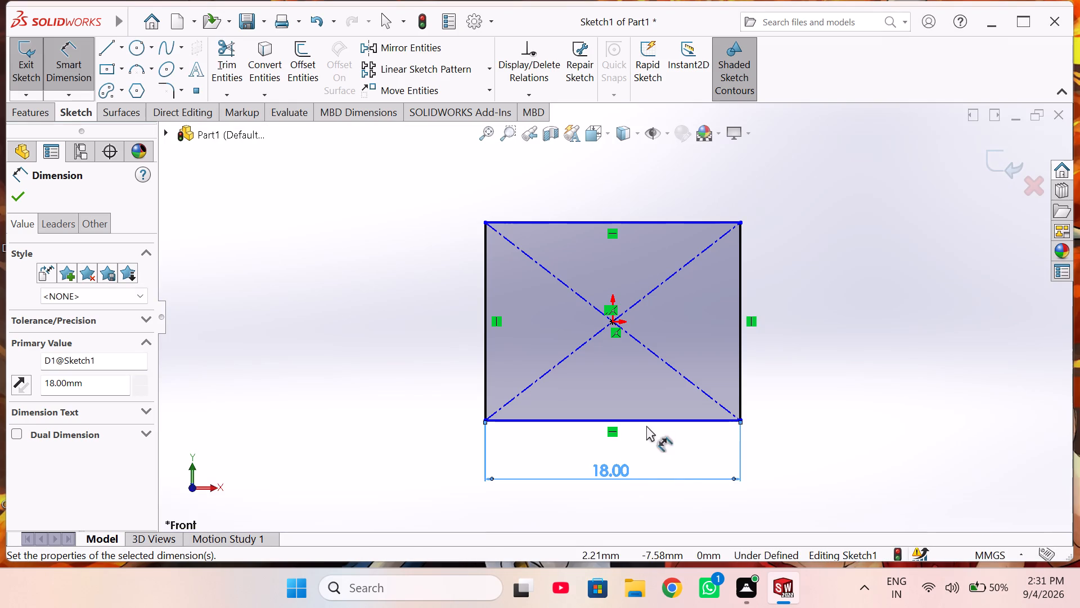
{"action": "double_click", "coordinate": [742, 373]}
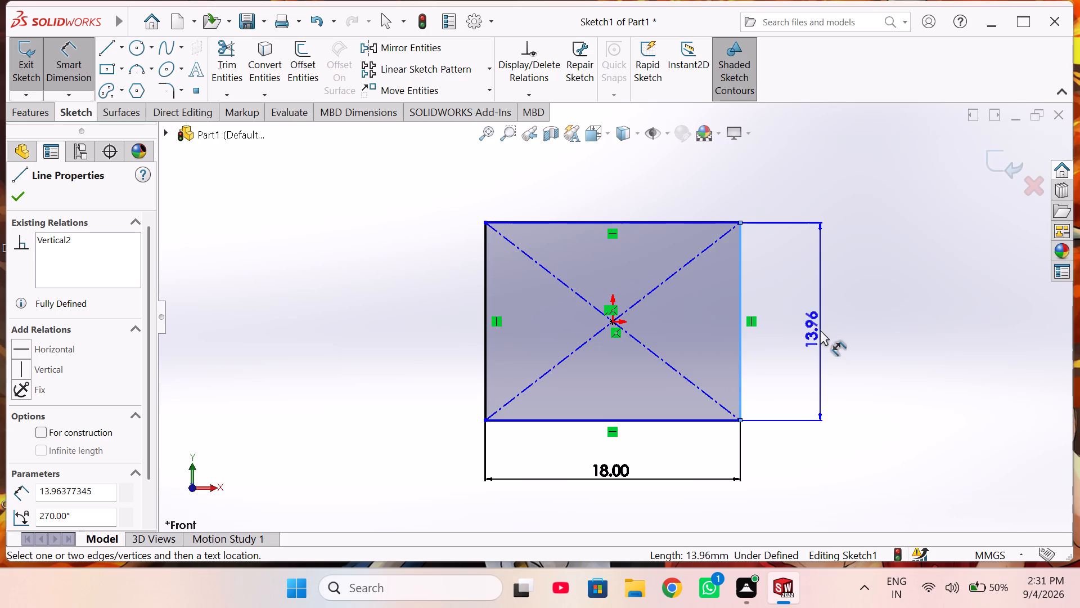
{"action": "left_click", "coordinate": [820, 330]}
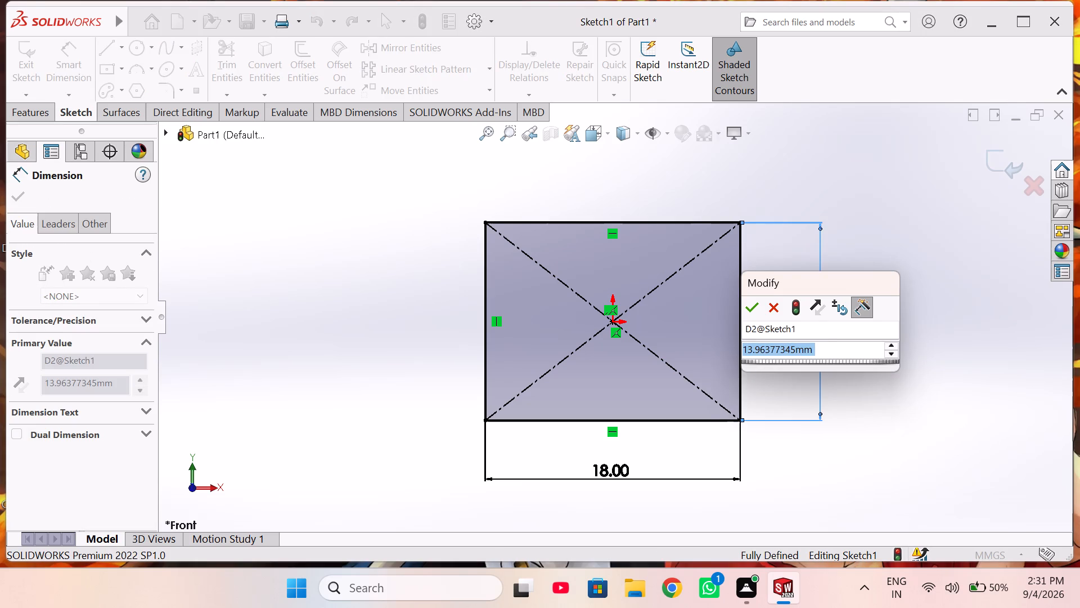
{"action": "type", "text": "14"}
{"action": "key", "text": "Return"}
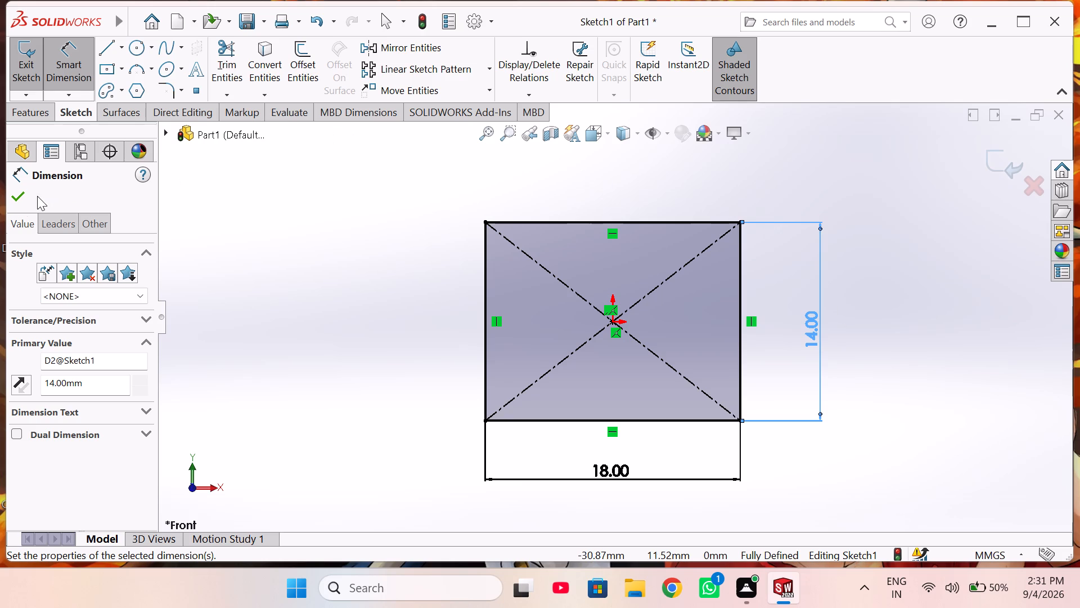
{"action": "left_click", "coordinate": [20, 202]}
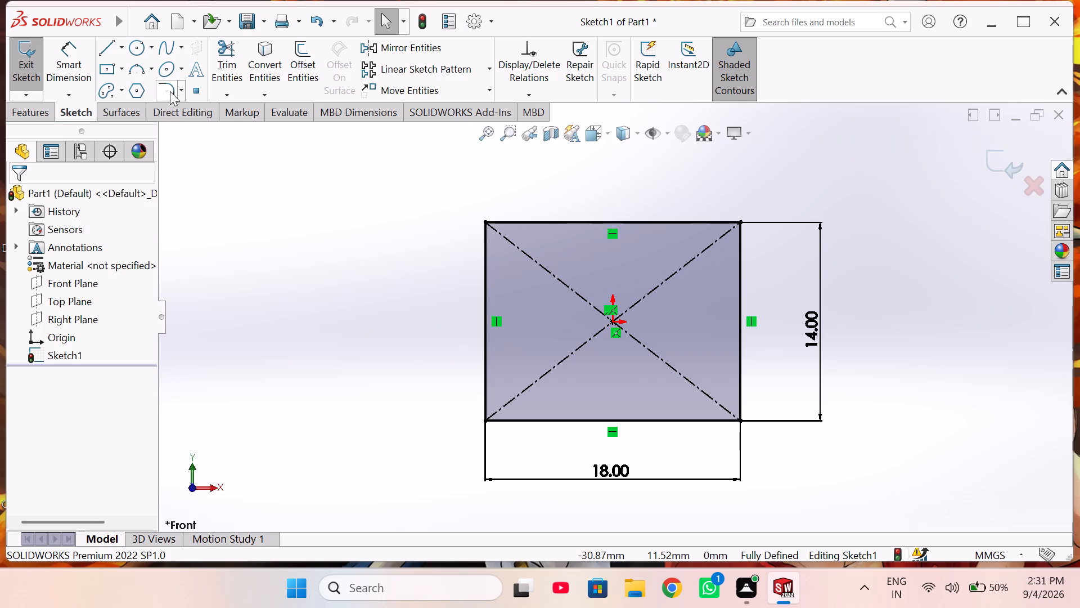
Round all four corners of the rectangle with 1.5 mm sketch fillets and exit the sketch.
{"action": "left_click", "coordinate": [170, 91]}
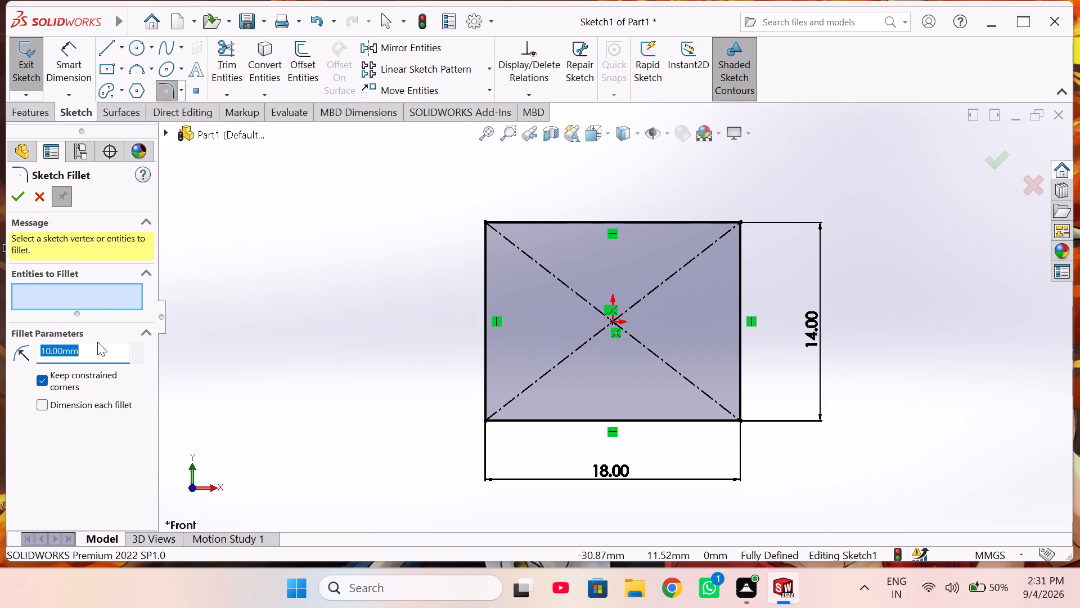
{"action": "key", "text": "1"}
{"action": "type", "text": ".5"}
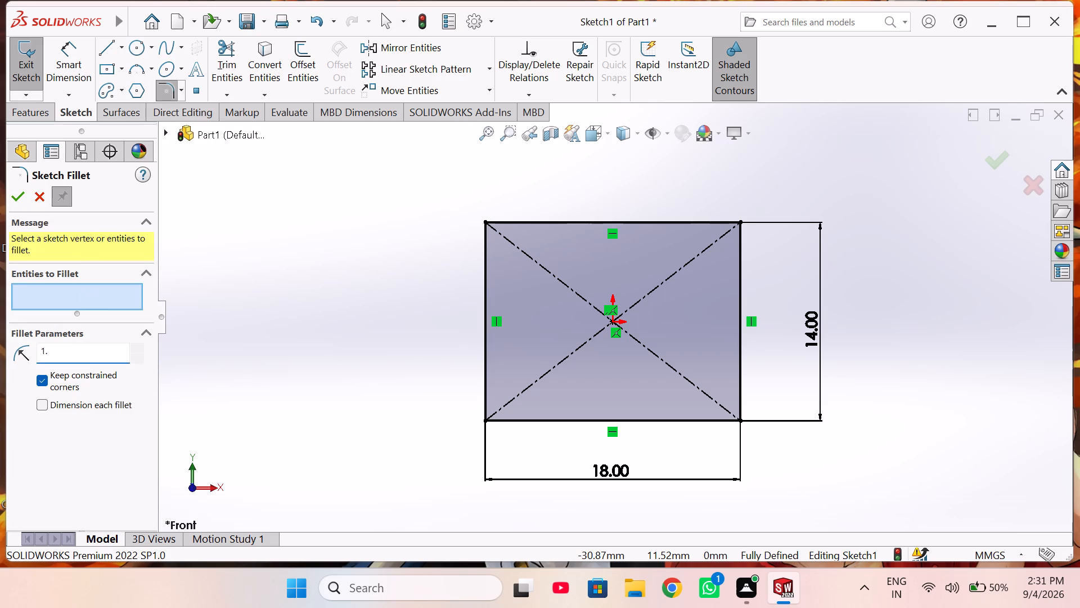
{"action": "key", "text": "Return"}
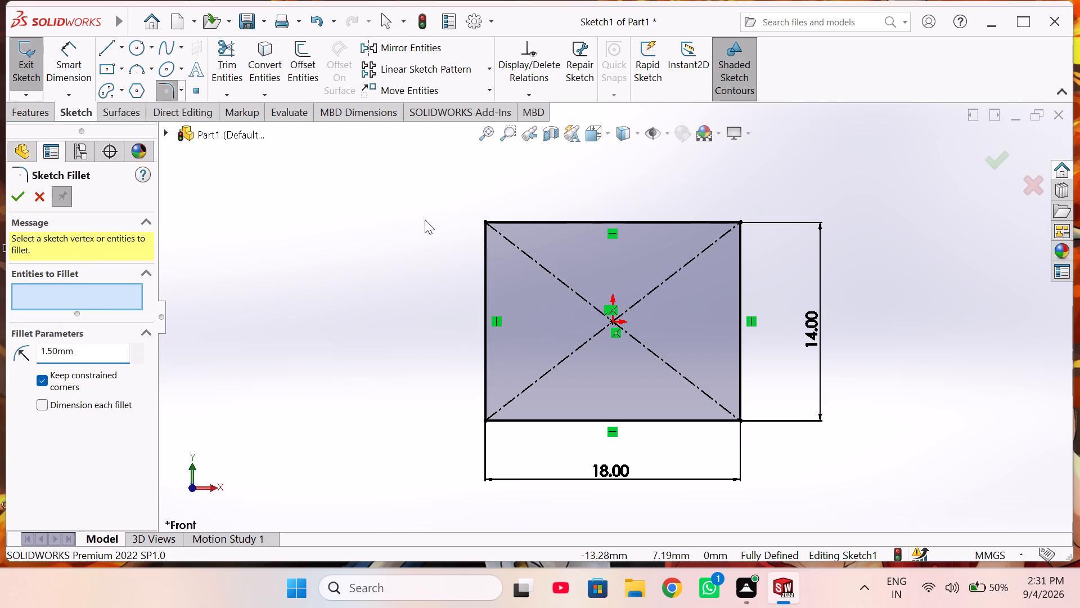
{"action": "left_click_drag", "start_coordinate": [497, 217], "coordinate": [478, 237]}
{"action": "left_click_drag", "start_coordinate": [691, 210], "coordinate": [729, 234]}
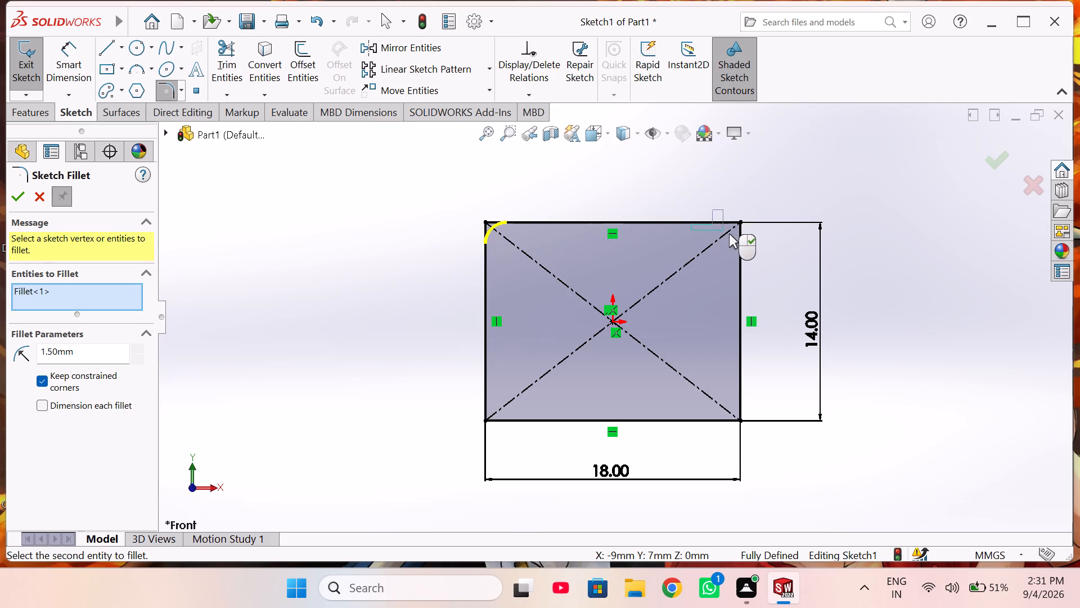
{"action": "left_click_drag", "start_coordinate": [729, 234], "coordinate": [755, 252]}
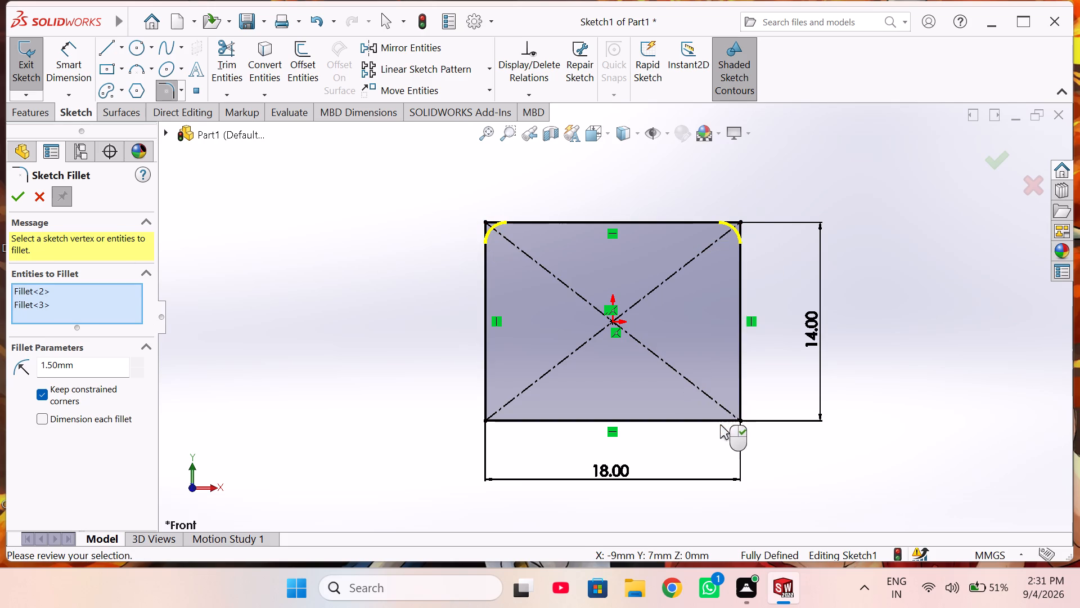
{"action": "left_click_drag", "start_coordinate": [720, 424], "coordinate": [748, 405]}
{"action": "left_click_drag", "start_coordinate": [477, 395], "coordinate": [511, 427]}
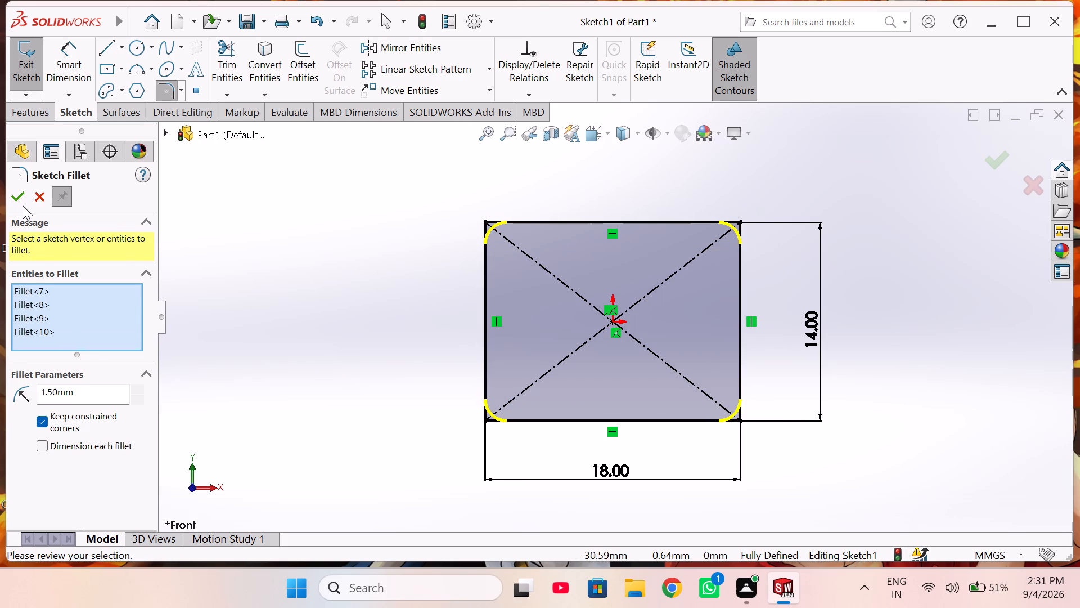
{"action": "left_click", "coordinate": [15, 199]}
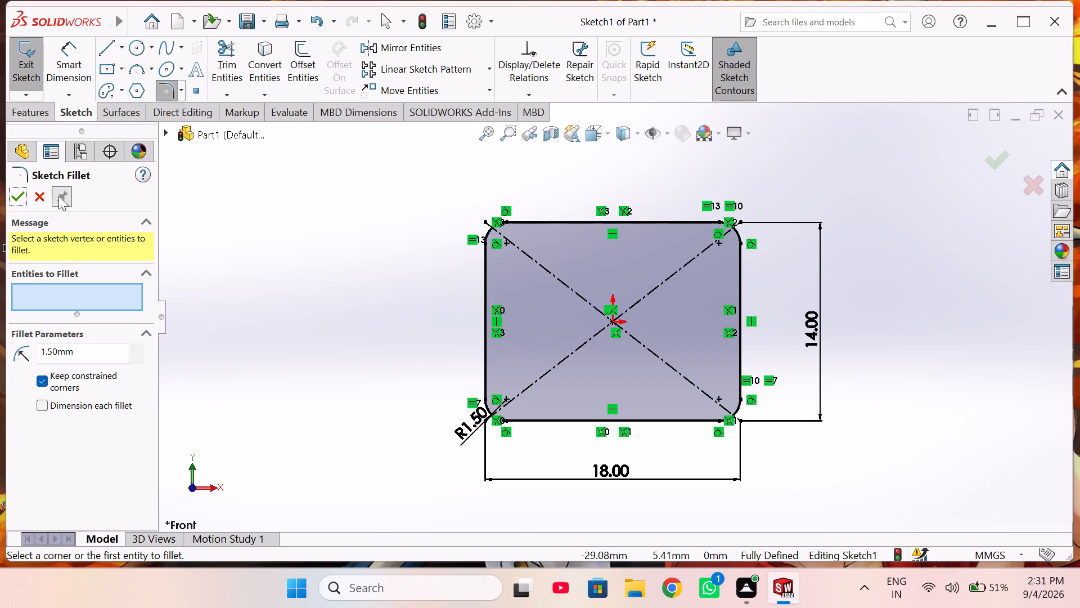
{"action": "left_click", "coordinate": [37, 196]}
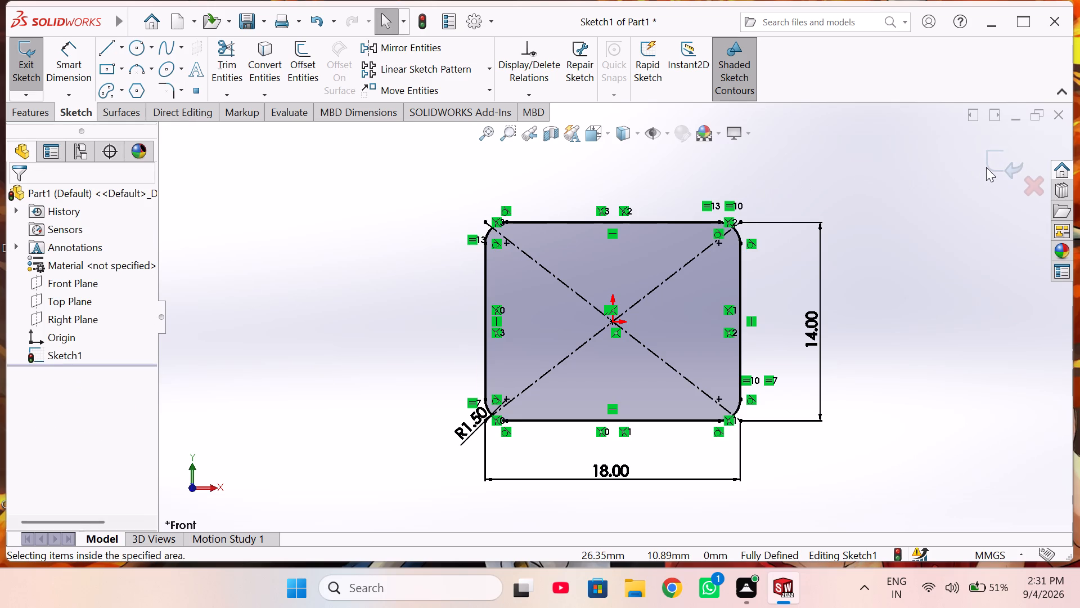
{"action": "left_click", "coordinate": [986, 167]}
{"action": "left_click", "coordinate": [988, 162]}
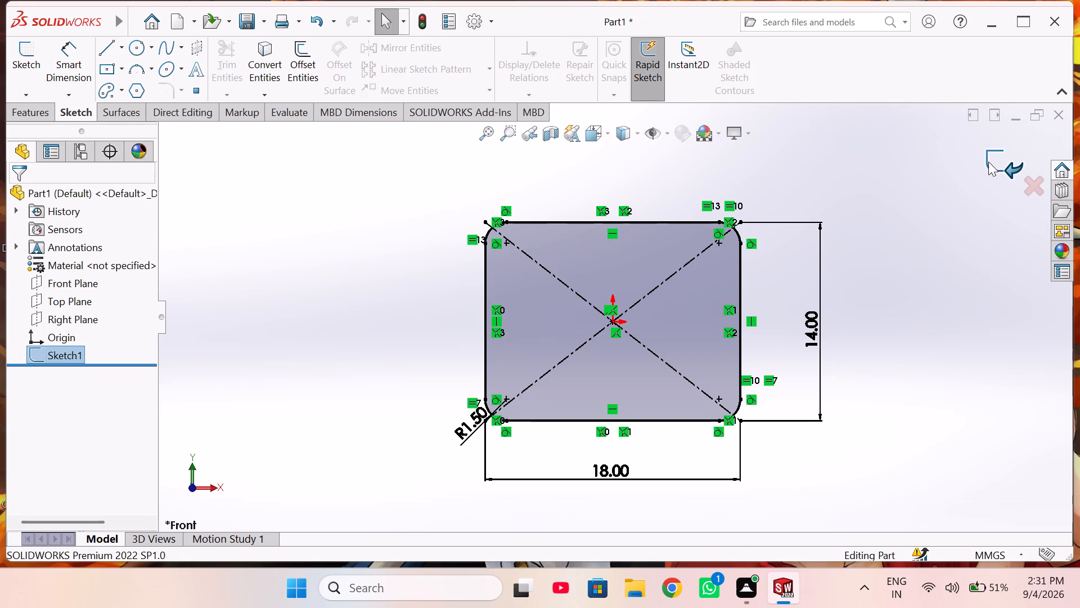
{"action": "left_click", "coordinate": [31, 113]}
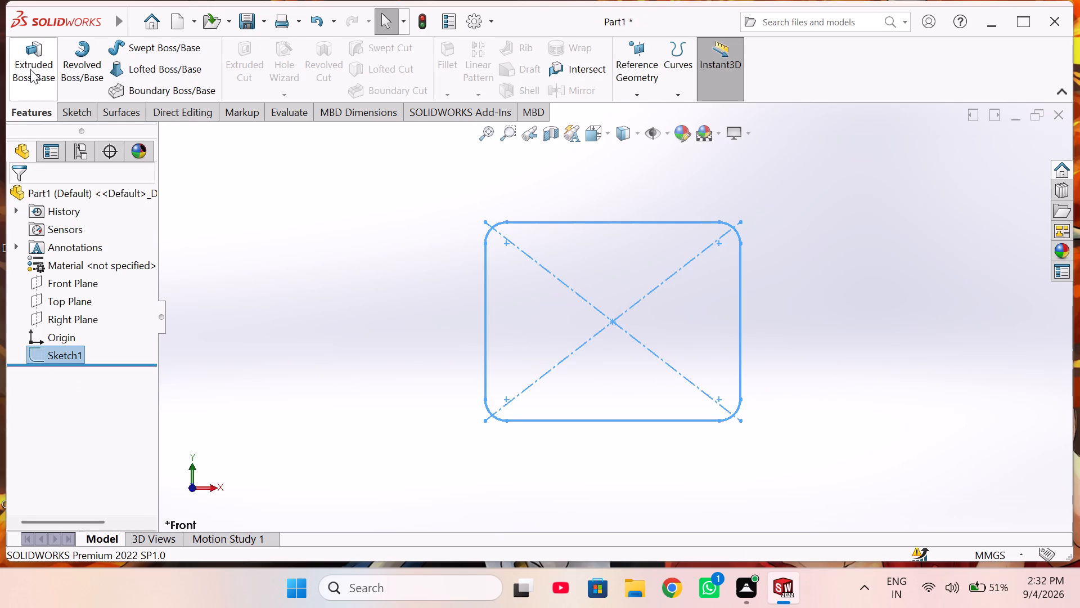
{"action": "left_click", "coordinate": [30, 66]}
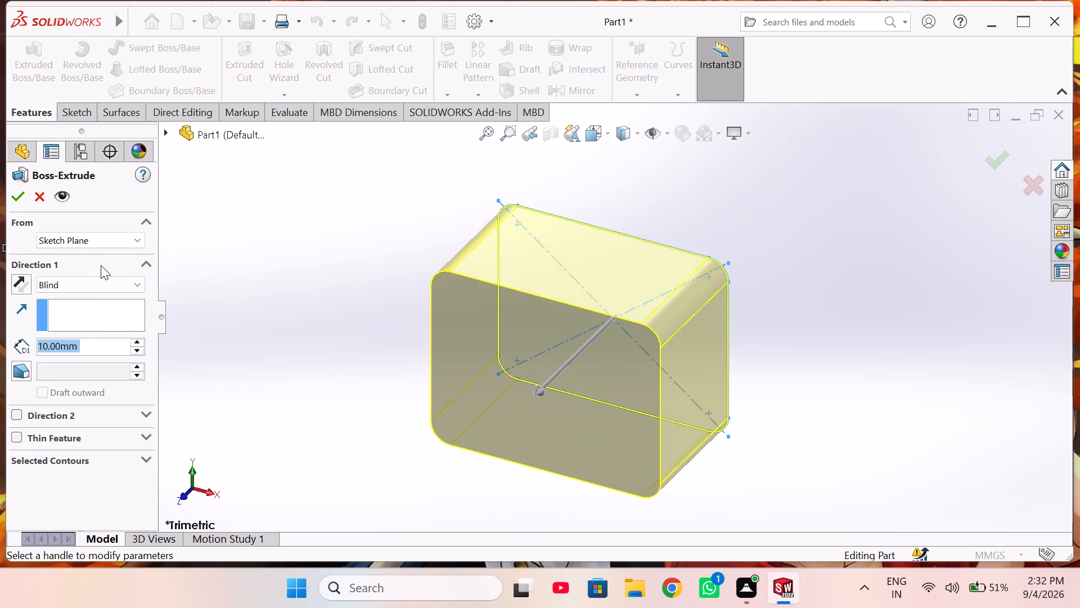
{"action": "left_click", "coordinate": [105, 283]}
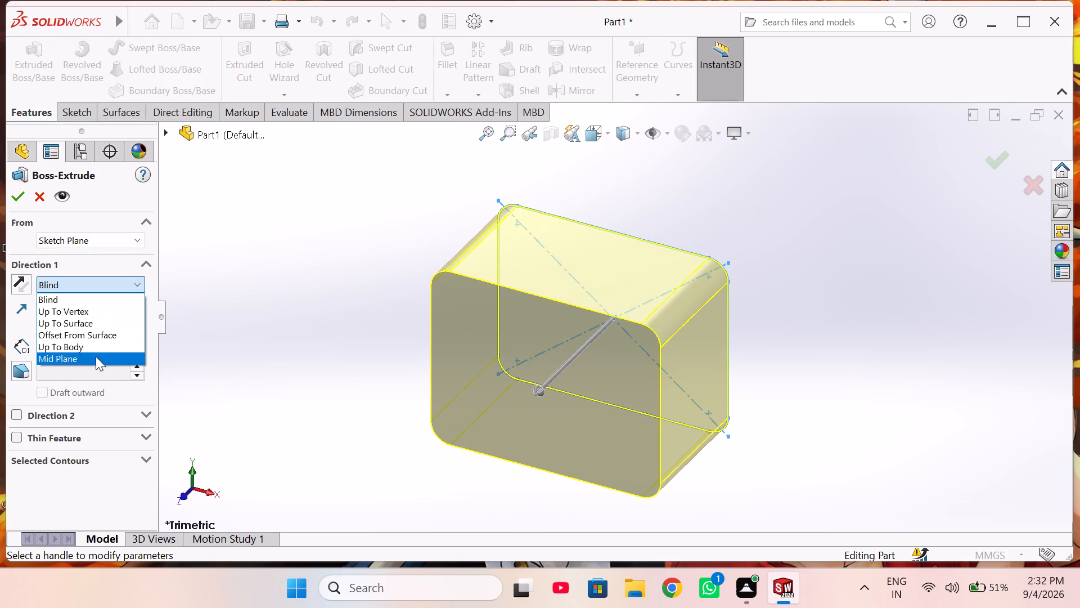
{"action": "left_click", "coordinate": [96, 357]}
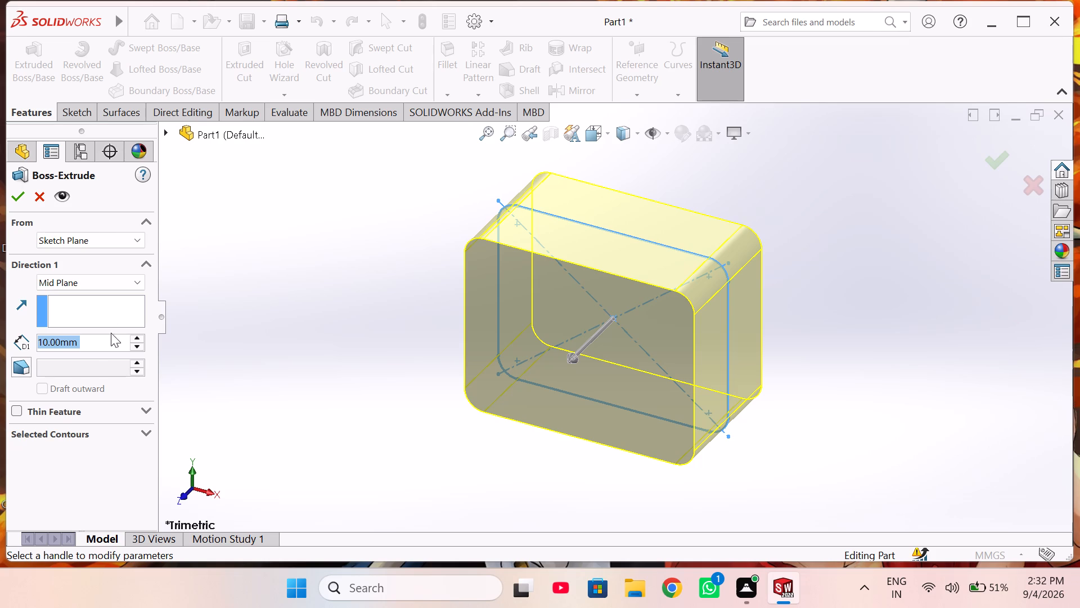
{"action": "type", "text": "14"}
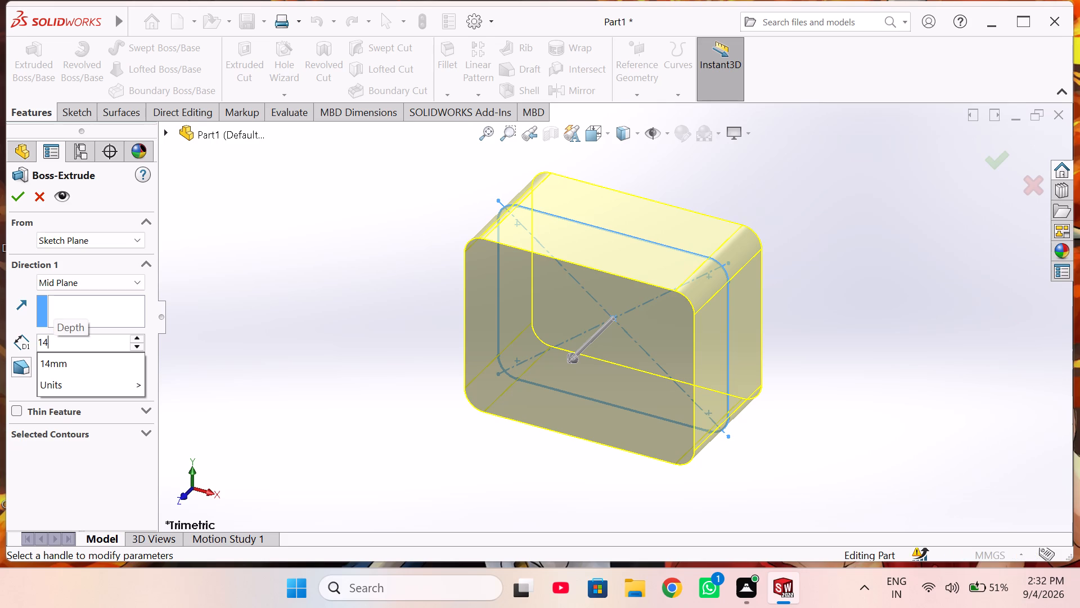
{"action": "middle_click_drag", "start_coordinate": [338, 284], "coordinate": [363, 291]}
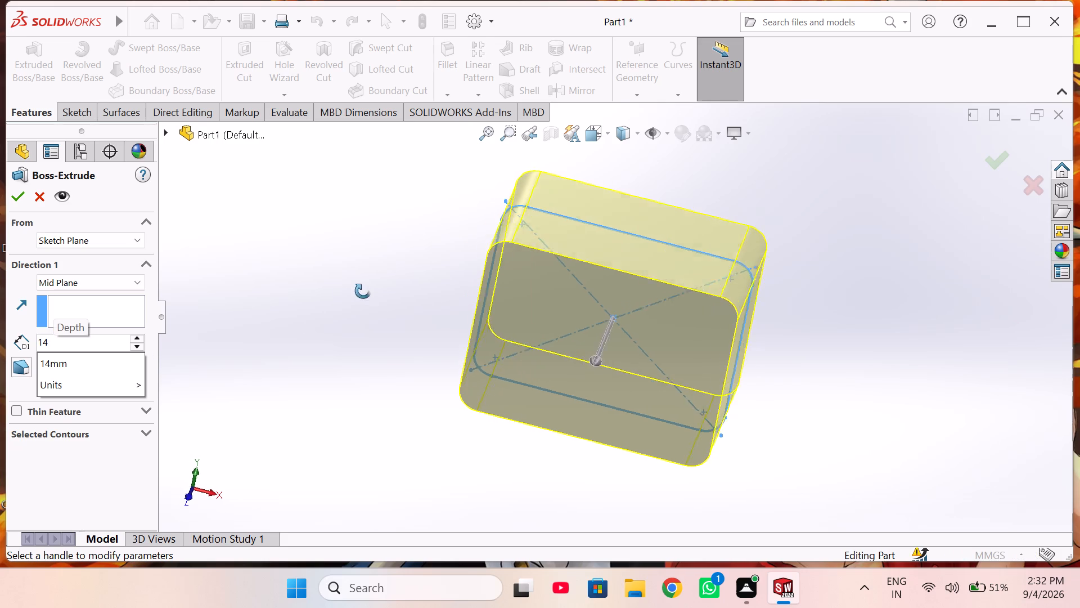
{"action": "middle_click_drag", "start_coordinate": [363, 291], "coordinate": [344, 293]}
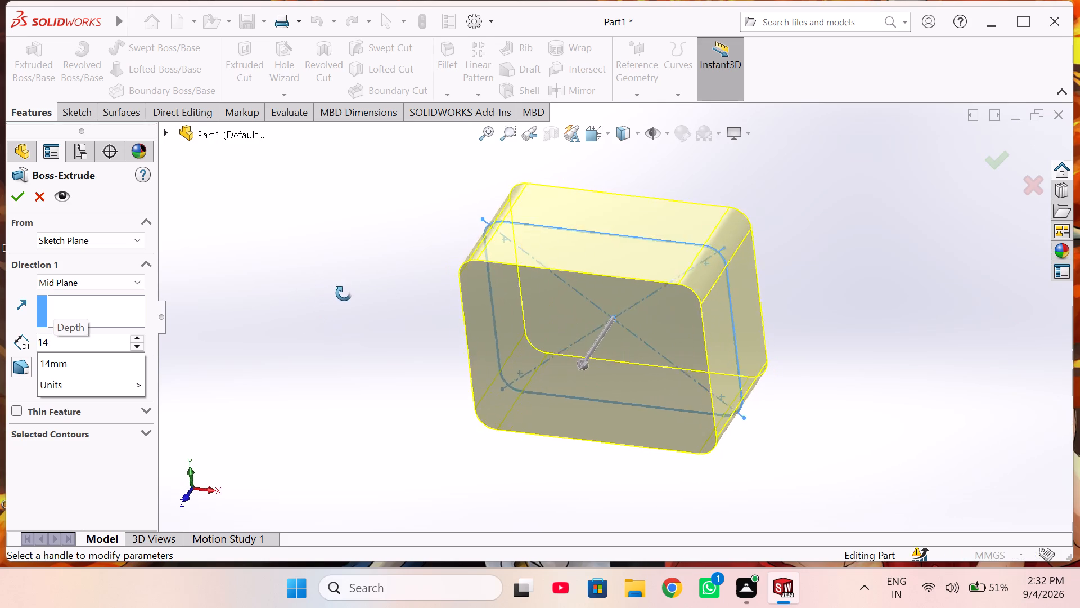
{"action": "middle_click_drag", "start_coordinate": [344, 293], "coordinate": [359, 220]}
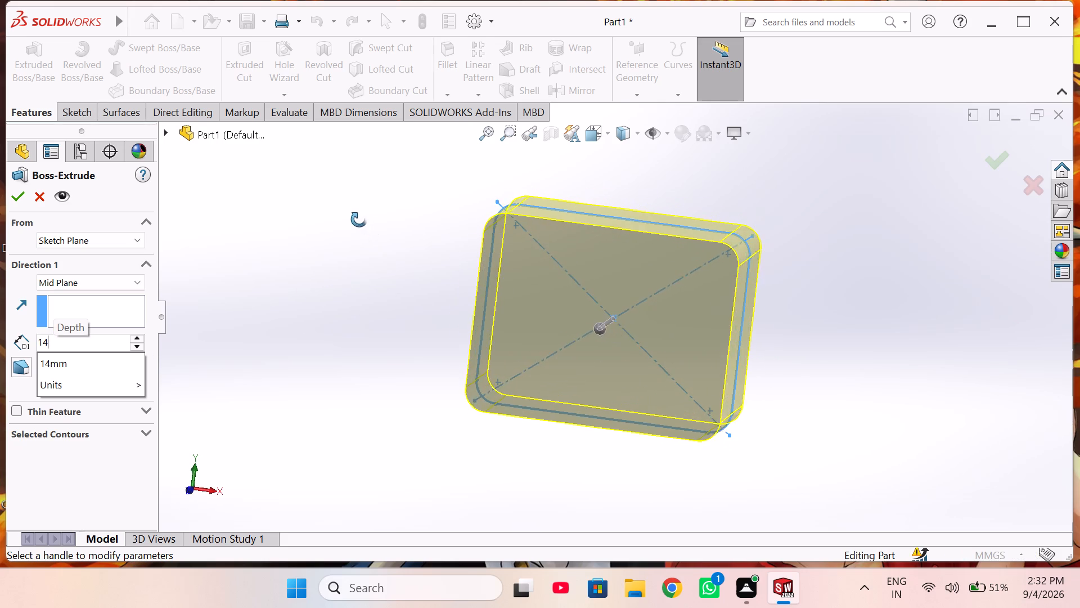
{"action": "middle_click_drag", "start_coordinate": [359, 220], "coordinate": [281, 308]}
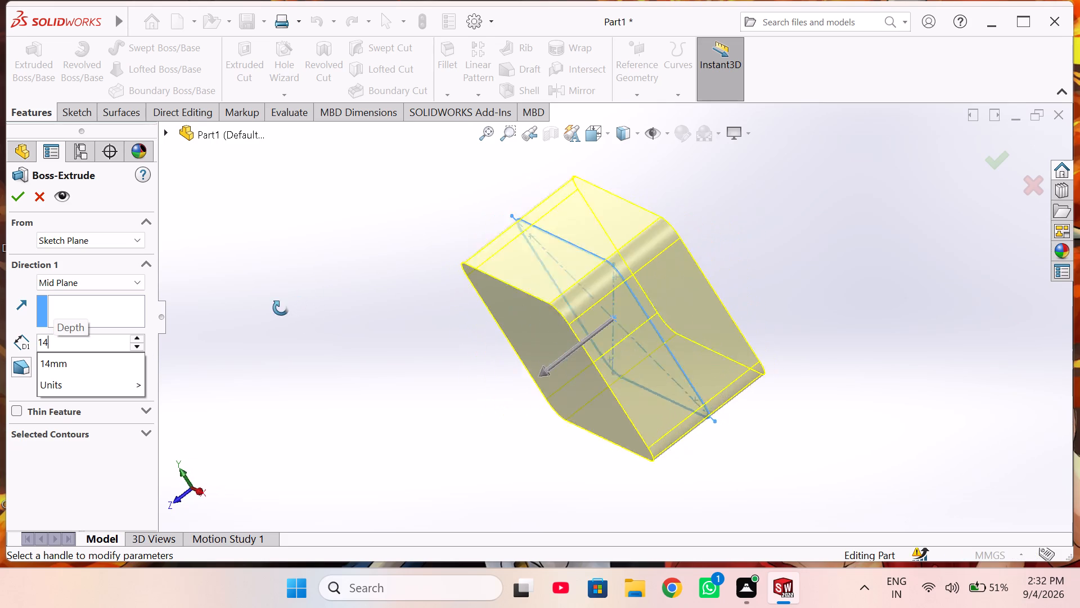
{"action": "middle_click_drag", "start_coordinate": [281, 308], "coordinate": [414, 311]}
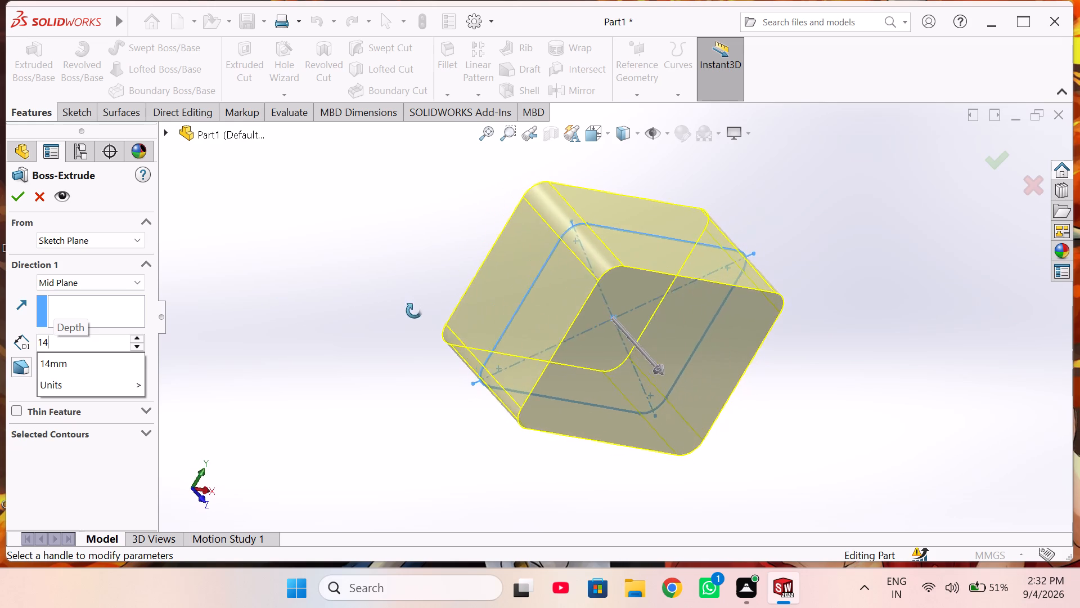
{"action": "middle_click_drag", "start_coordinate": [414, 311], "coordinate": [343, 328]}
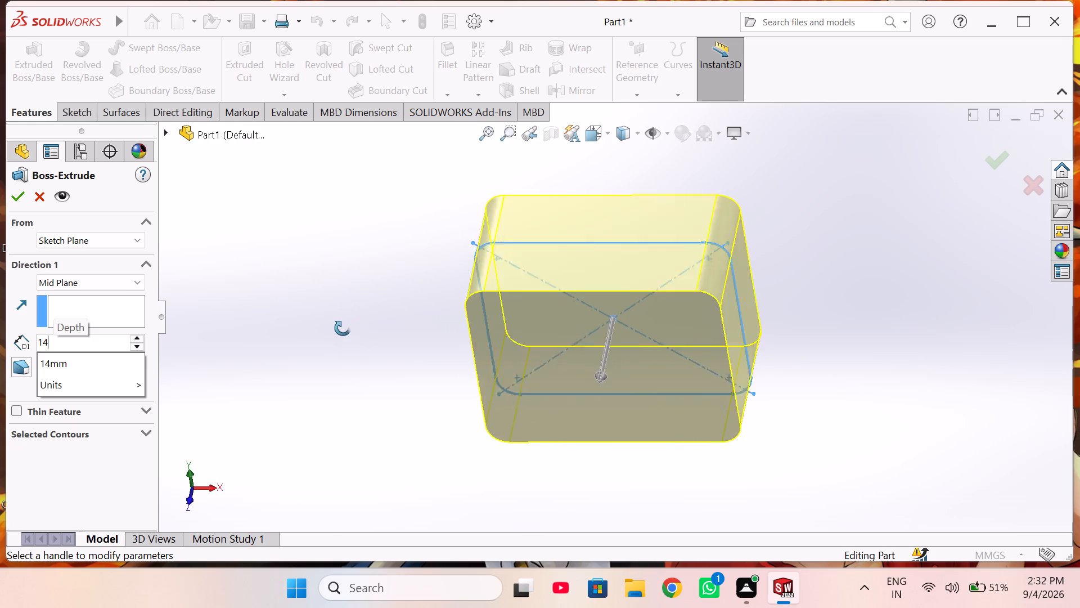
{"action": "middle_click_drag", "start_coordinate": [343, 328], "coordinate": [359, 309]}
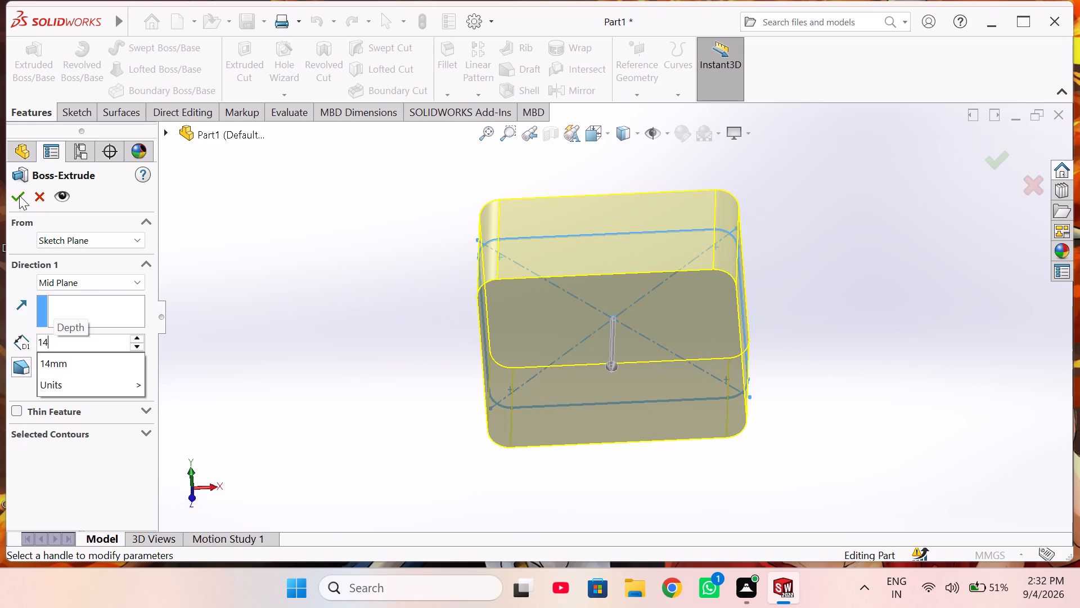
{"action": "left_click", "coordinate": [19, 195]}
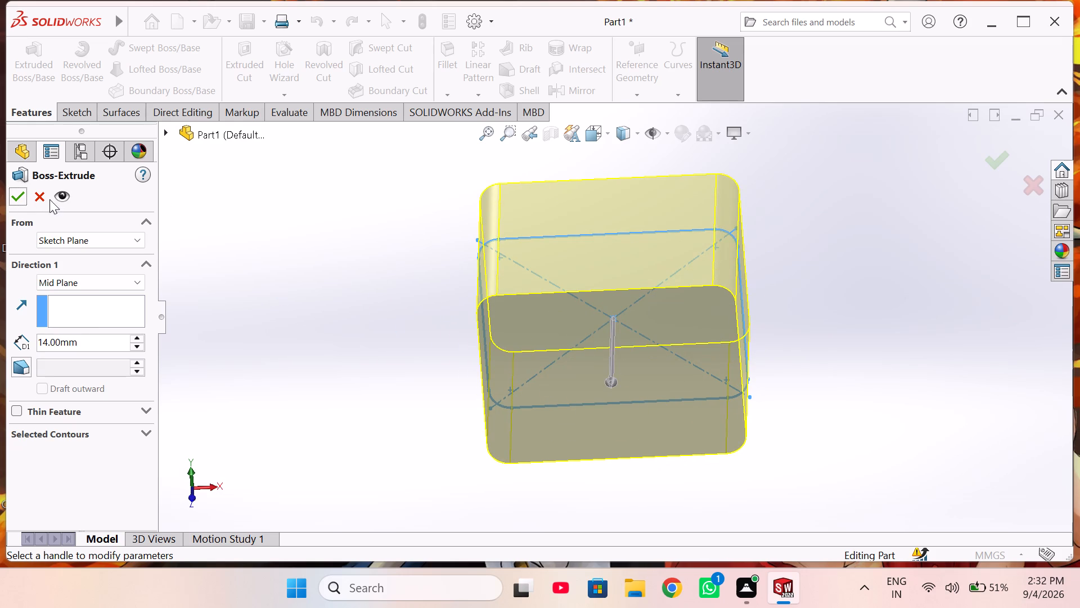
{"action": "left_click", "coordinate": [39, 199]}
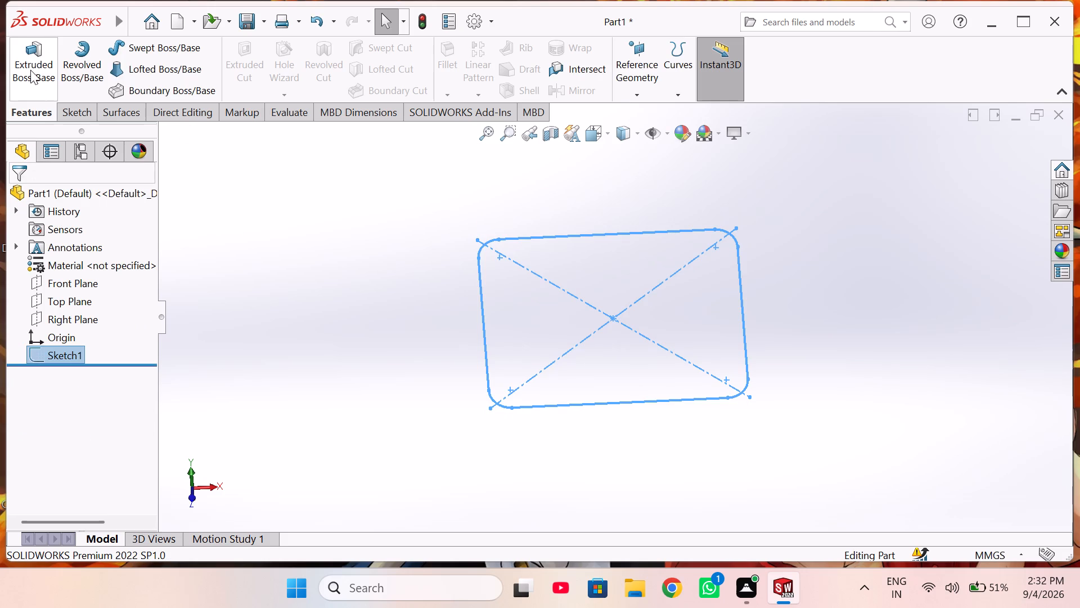
Extrude the rounded rectangle sketch 14 mm with the Mid Plane end condition.
{"action": "left_click", "coordinate": [30, 70]}
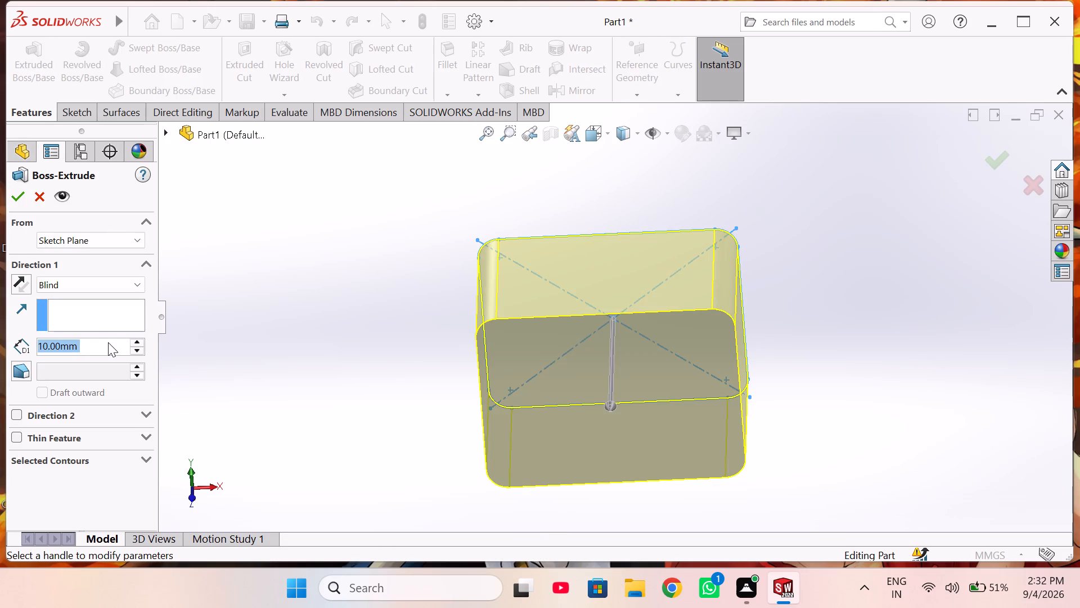
{"action": "type", "text": "14"}
{"action": "key", "text": "Return"}
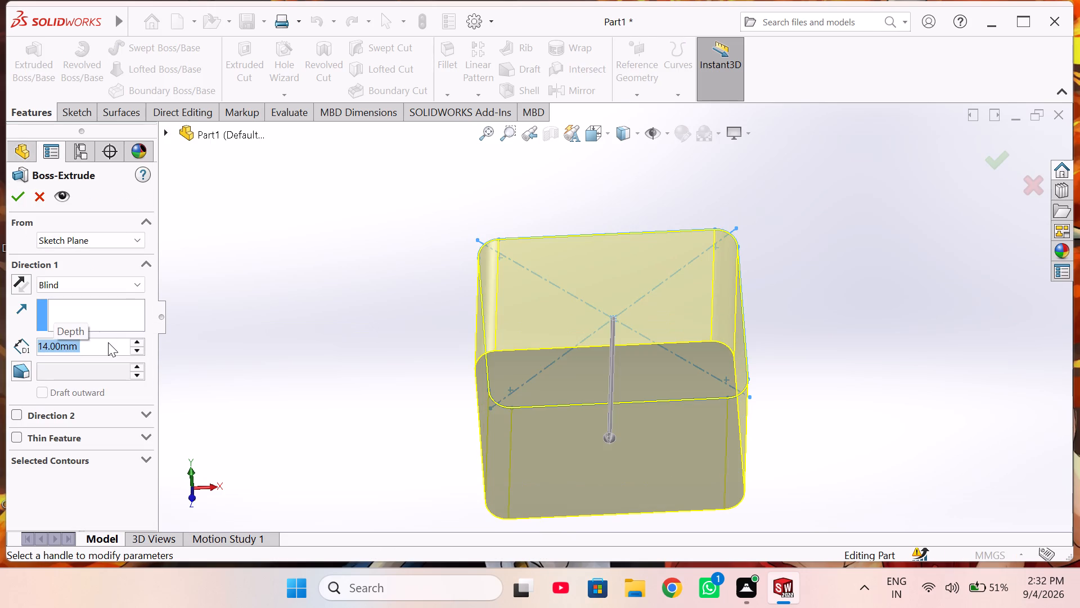
{"action": "left_click", "coordinate": [118, 280]}
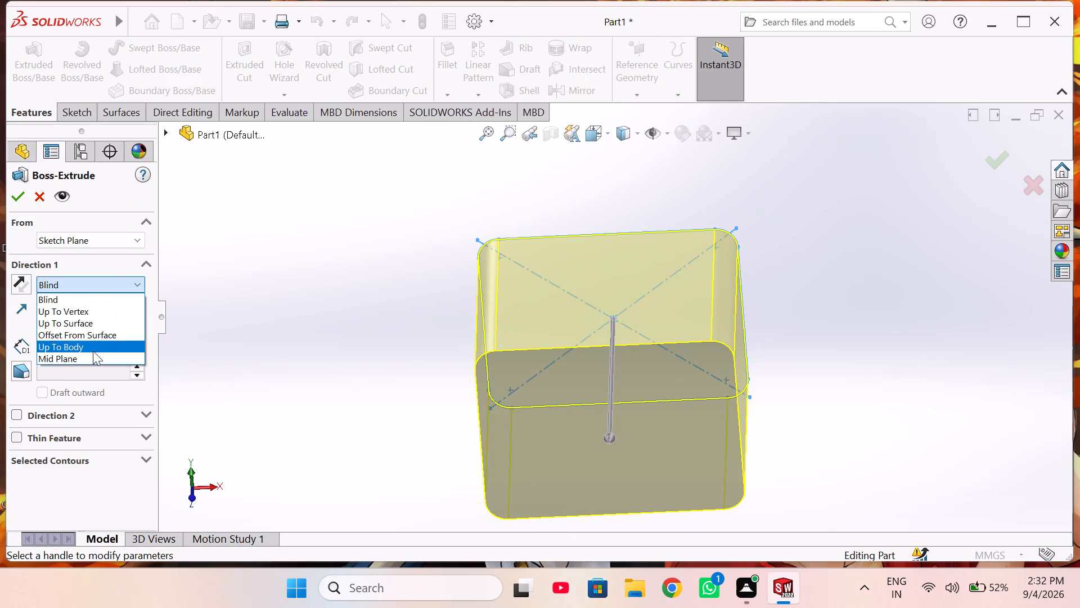
{"action": "left_click", "coordinate": [93, 354]}
{"action": "left_click", "coordinate": [13, 196]}
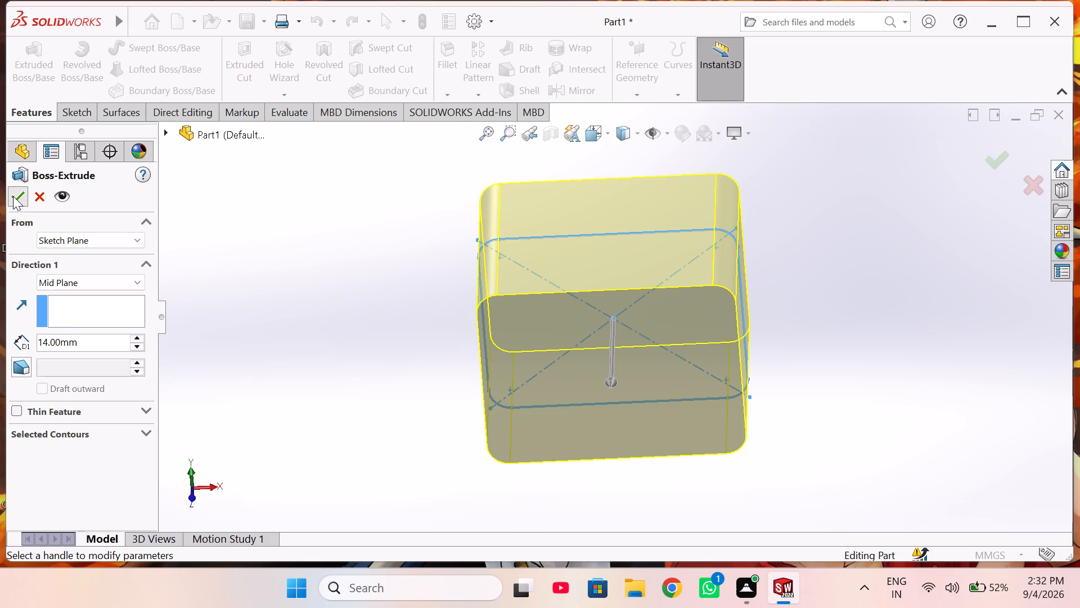
Examine the extruded block from several angles, including the front view, checking its faces and overall shape.
{"action": "middle_click_drag", "start_coordinate": [298, 283], "coordinate": [583, 319]}
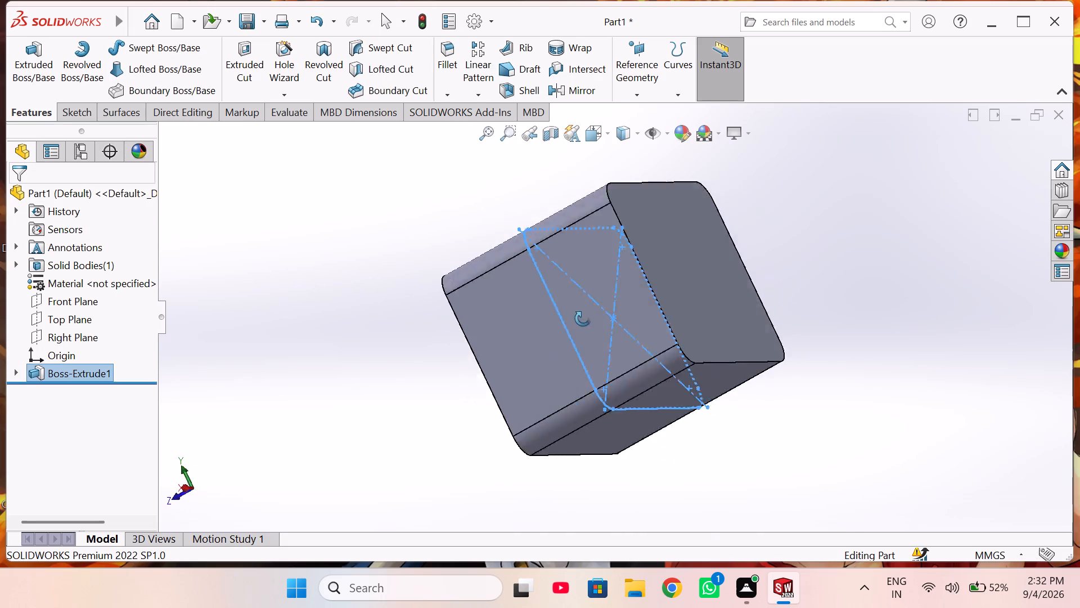
{"action": "middle_click_drag", "start_coordinate": [583, 319], "coordinate": [285, 303]}
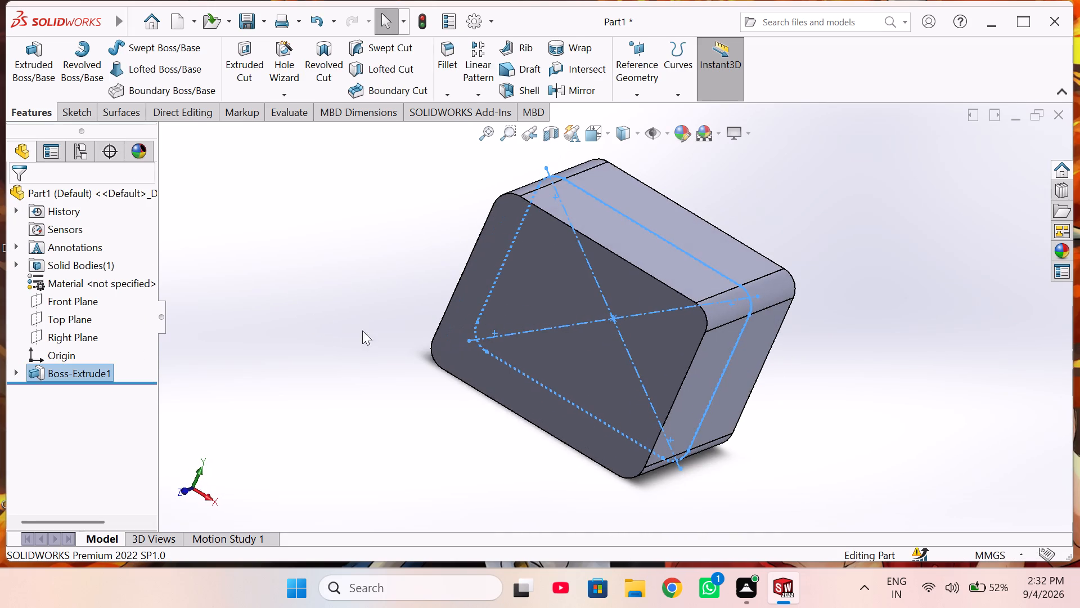
{"action": "left_click", "coordinate": [805, 332]}
{"action": "scroll", "coordinate": [715, 345], "scroll_direction": "up", "scroll_amount": 1}
{"action": "middle_click_drag", "start_coordinate": [715, 345], "coordinate": [701, 311]}
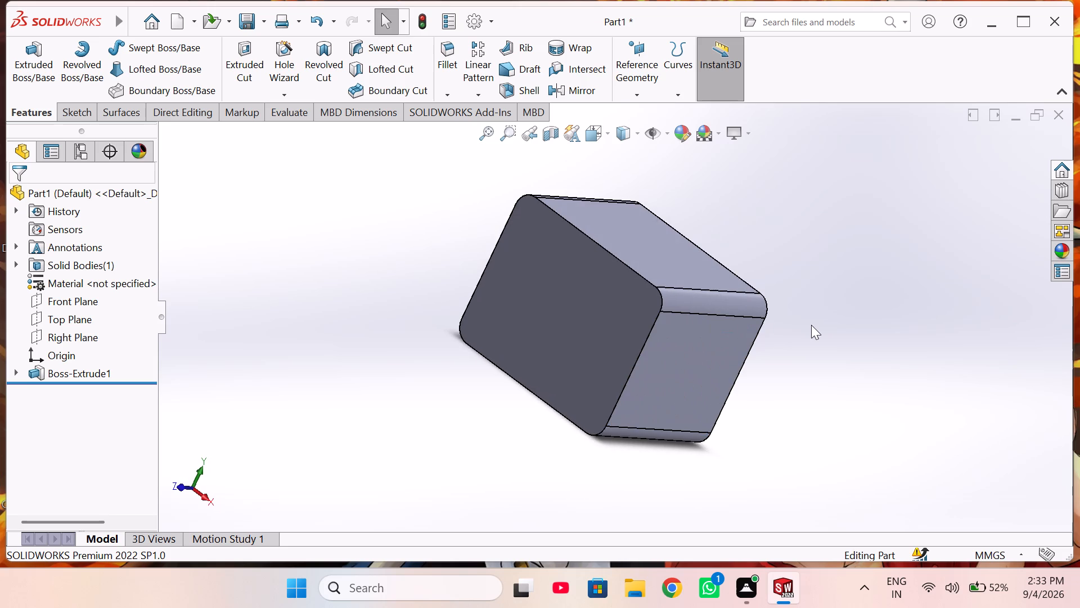
{"action": "key", "text": "ctrl+1"}
{"action": "scroll", "coordinate": [721, 288], "scroll_direction": "up", "scroll_amount": 2}
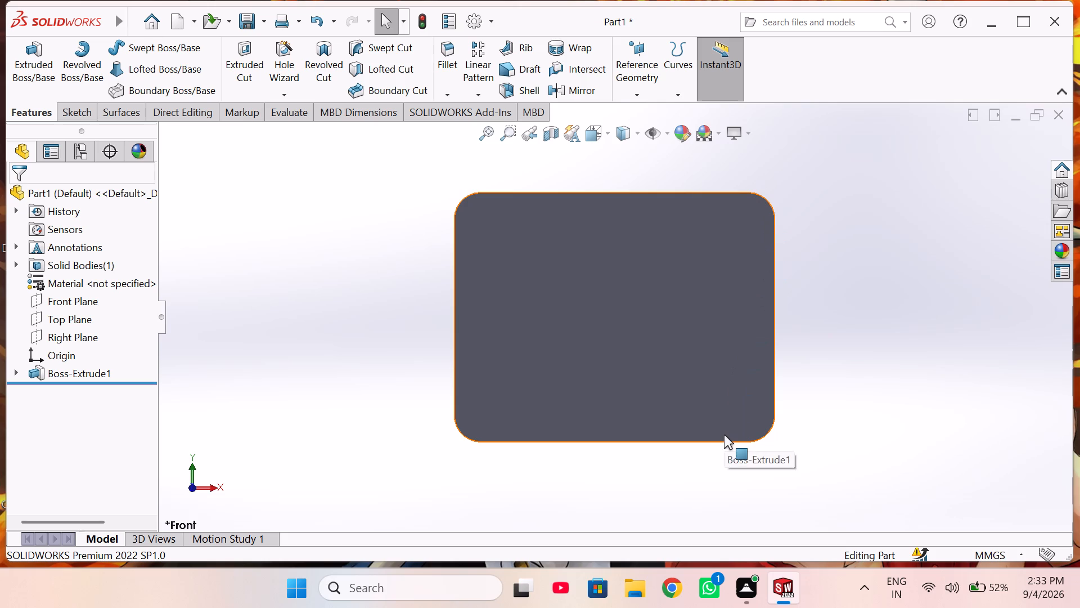
{"action": "middle_click_drag", "start_coordinate": [640, 256], "coordinate": [640, 277]}
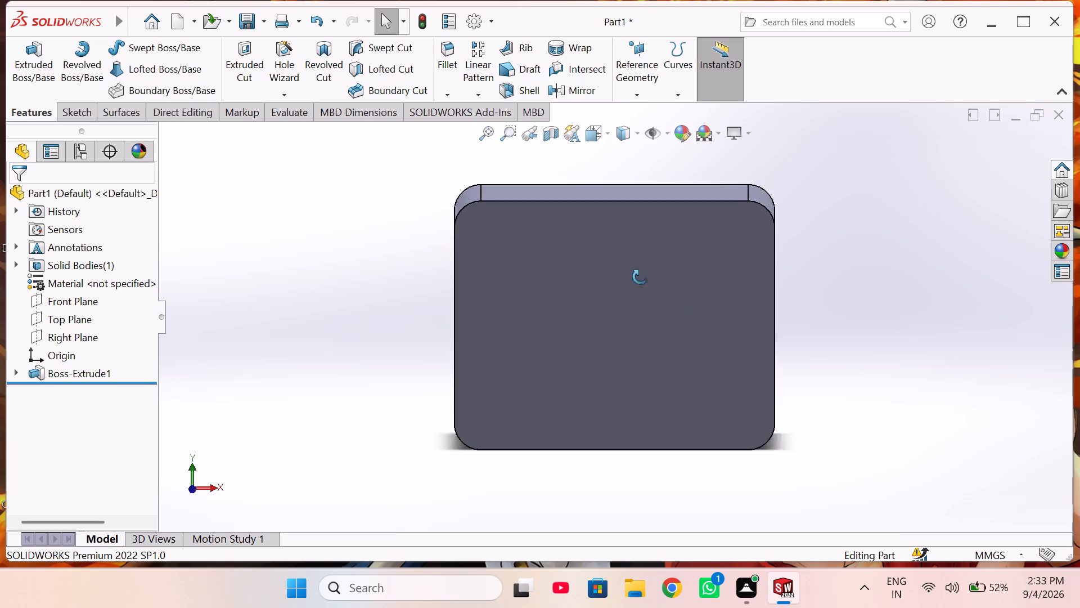
{"action": "middle_click_drag", "start_coordinate": [640, 277], "coordinate": [649, 478]}
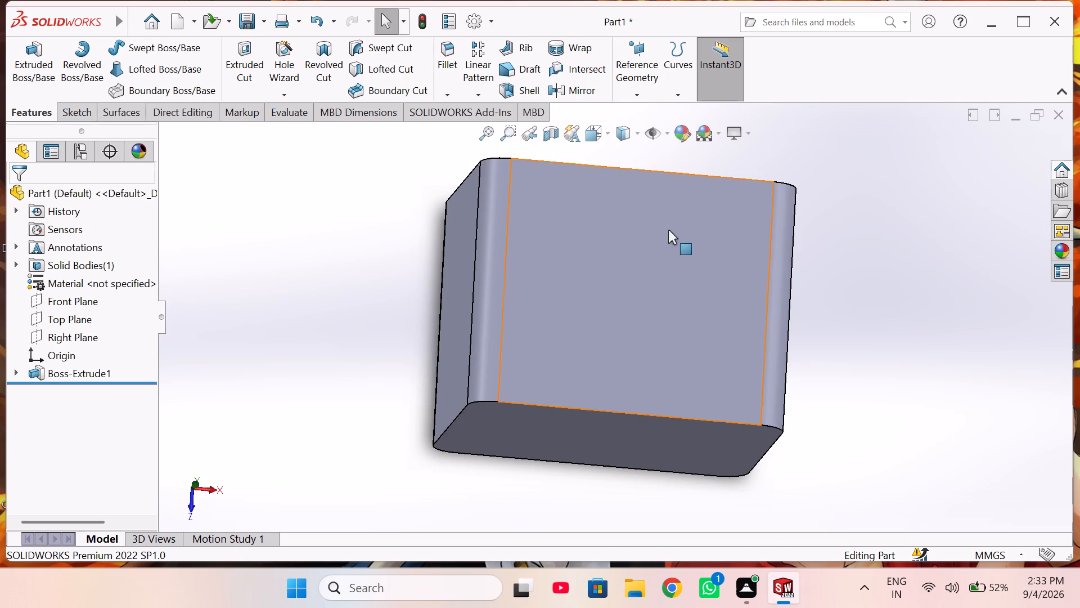
{"action": "middle_click_drag", "start_coordinate": [638, 359], "coordinate": [613, 195]}
{"action": "middle_click_drag", "start_coordinate": [597, 297], "coordinate": [636, 243]}
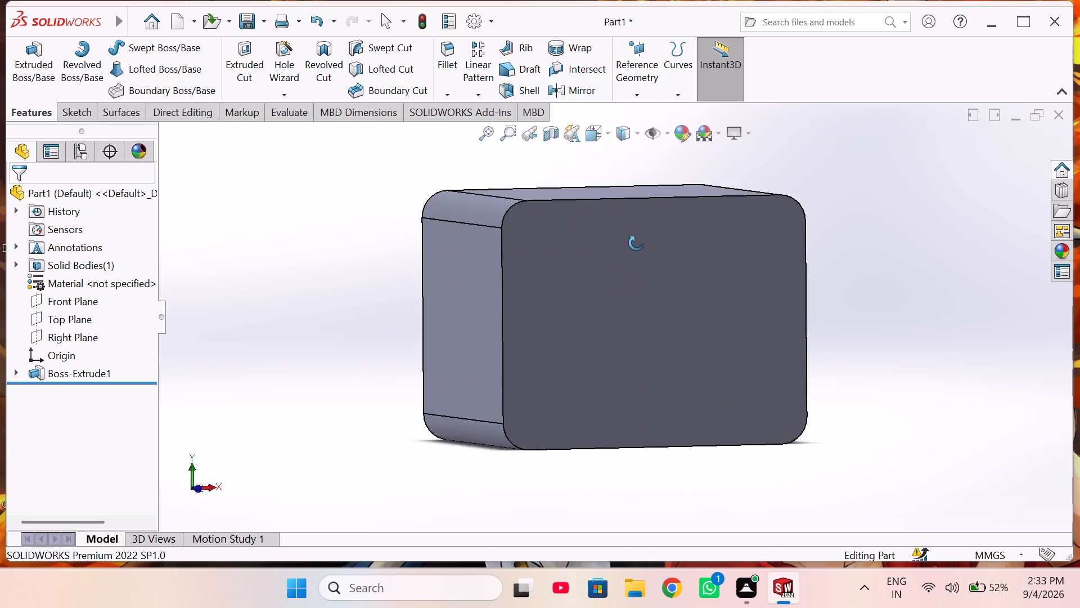
{"action": "middle_click_drag", "start_coordinate": [636, 243], "coordinate": [595, 370]}
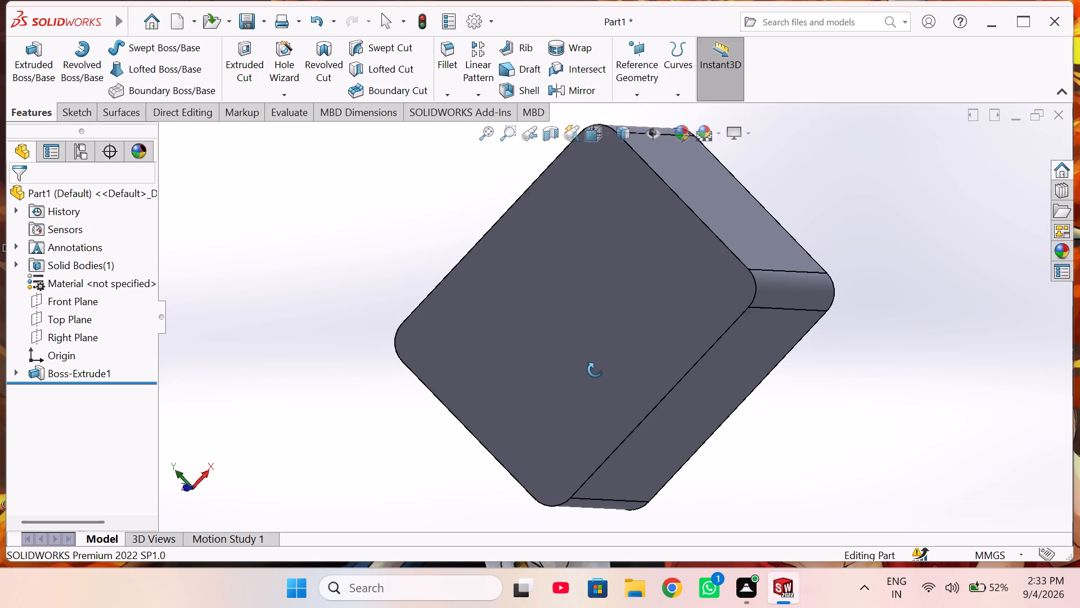
{"action": "middle_click_drag", "start_coordinate": [595, 370], "coordinate": [683, 314]}
{"action": "scroll", "coordinate": [644, 312], "scroll_direction": "up", "scroll_amount": 2}
{"action": "left_click", "coordinate": [586, 351]}
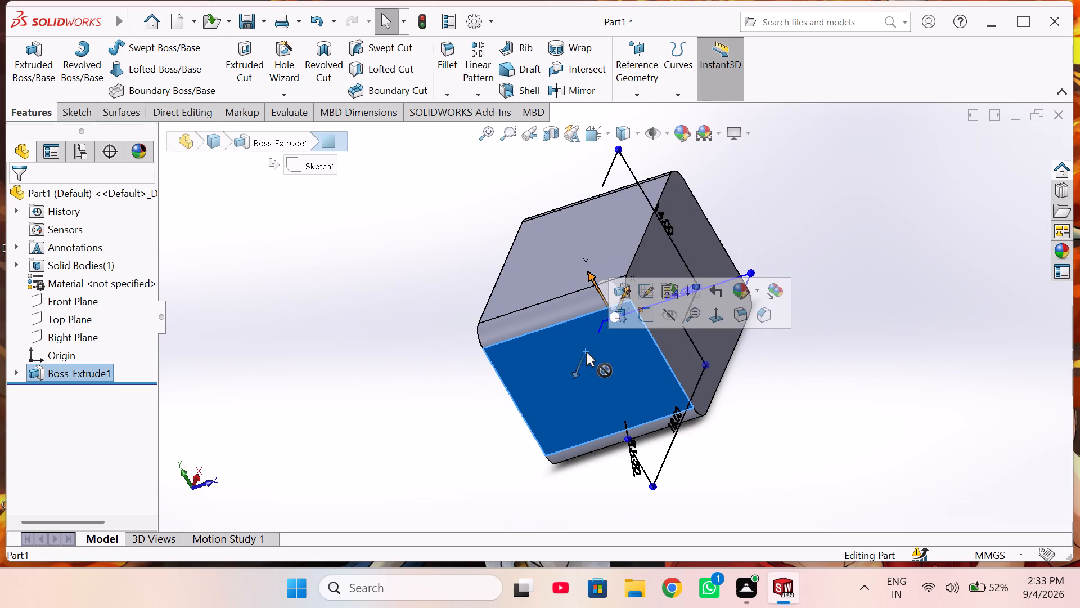
{"action": "middle_click_drag", "start_coordinate": [597, 372], "coordinate": [531, 386]}
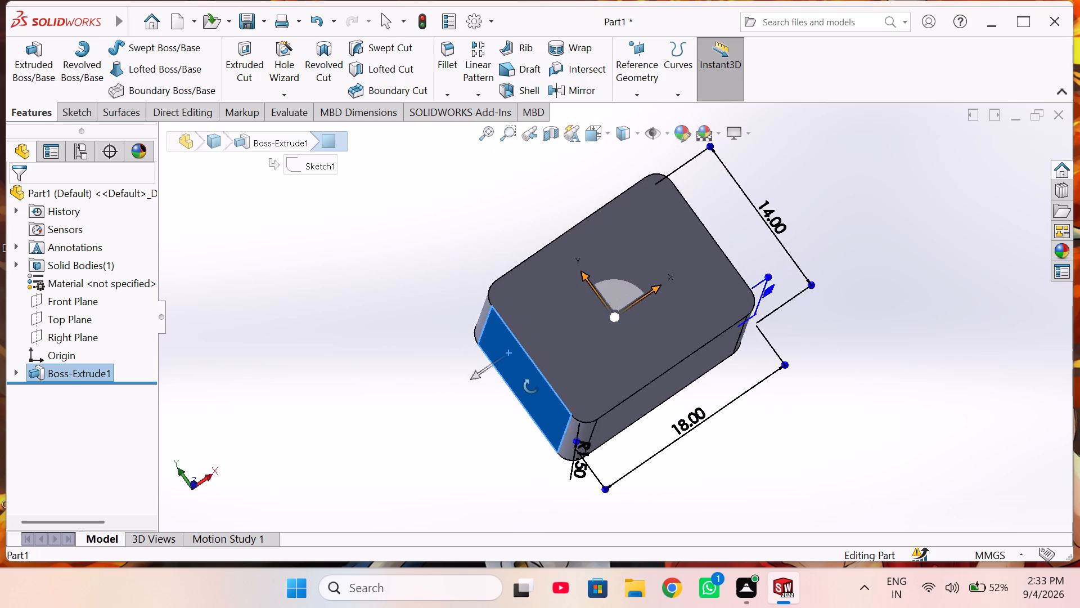
{"action": "middle_click_drag", "start_coordinate": [531, 386], "coordinate": [644, 466]}
{"action": "scroll", "coordinate": [644, 466], "scroll_direction": "up", "scroll_amount": 1}
{"action": "left_click", "coordinate": [640, 229]}
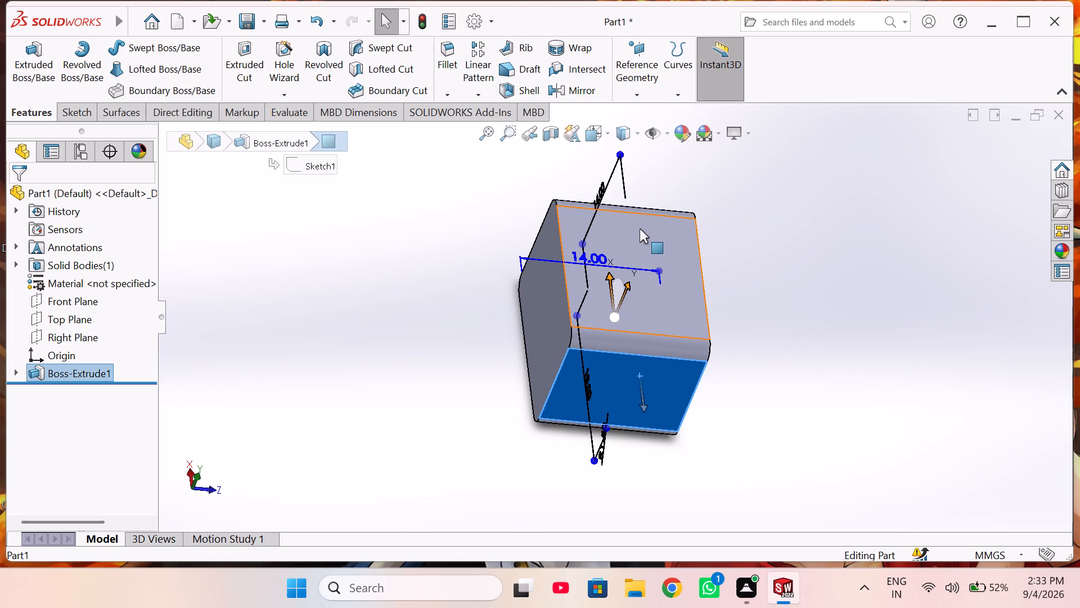
{"action": "left_click", "coordinate": [804, 351]}
{"action": "middle_click_drag", "start_coordinate": [787, 355], "coordinate": [760, 358]}
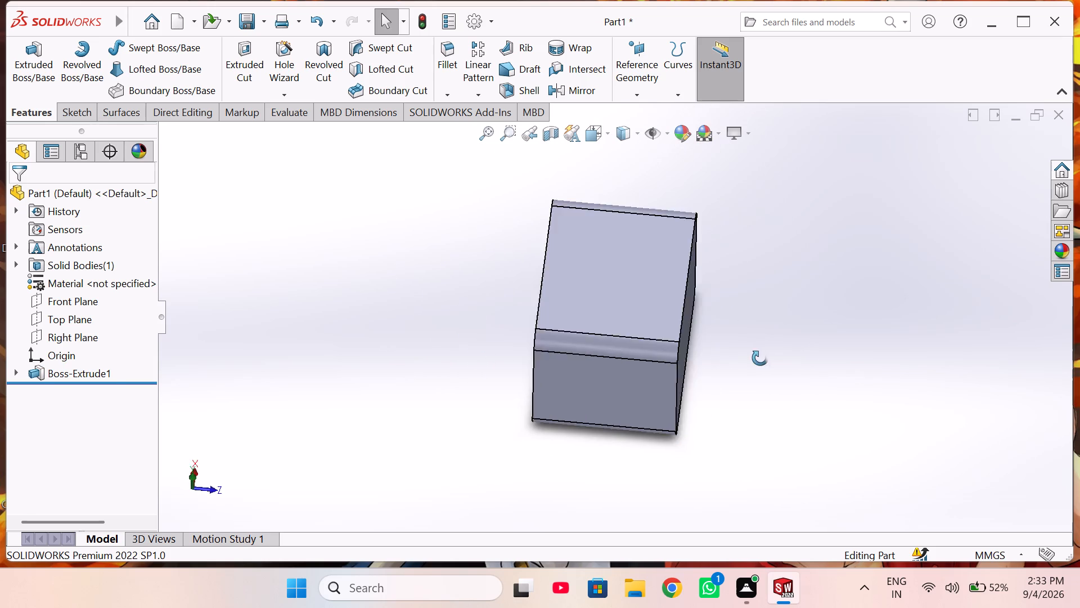
{"action": "middle_click_drag", "start_coordinate": [760, 358], "coordinate": [642, 337]}
{"action": "left_click", "coordinate": [605, 336]}
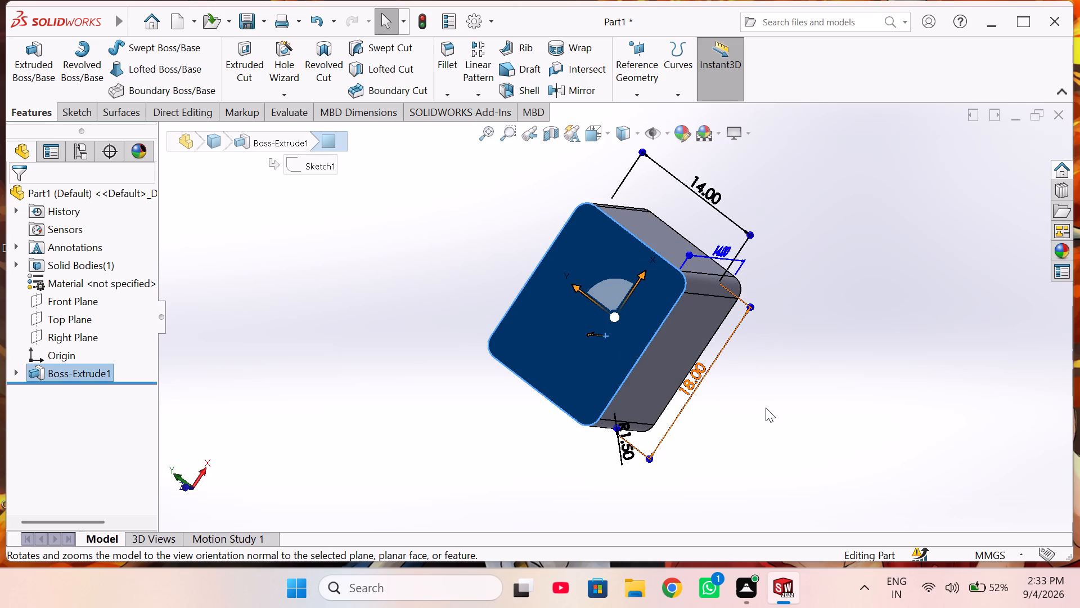
{"action": "left_click", "coordinate": [952, 361]}
{"action": "key", "text": "ctrl+1"}
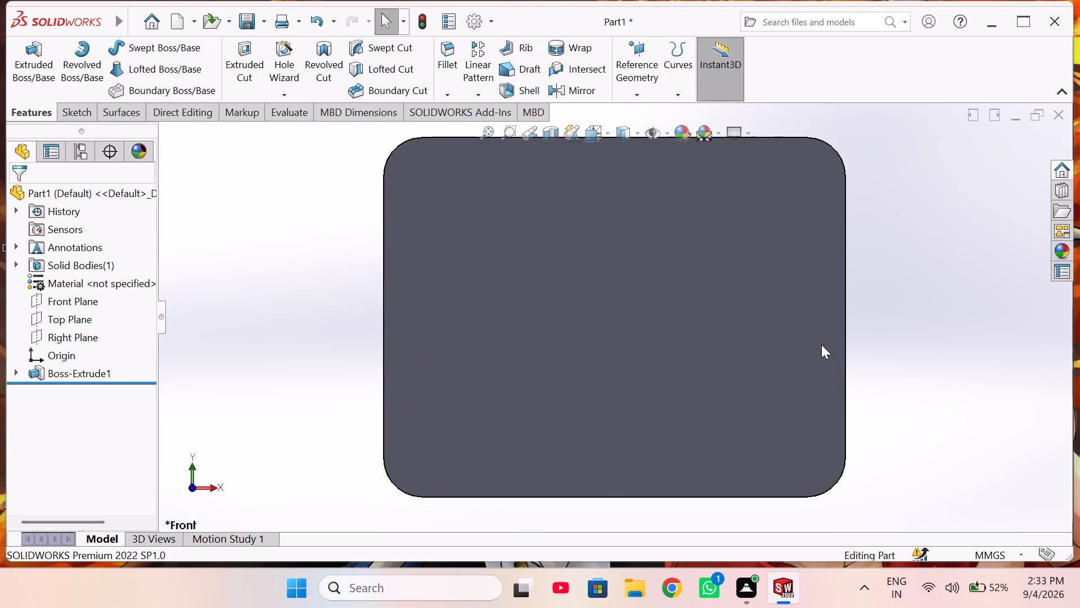
{"action": "scroll", "coordinate": [699, 345], "scroll_direction": "up", "scroll_amount": 2}
{"action": "scroll", "coordinate": [658, 260], "scroll_direction": "up", "scroll_amount": 1}
{"action": "middle_click_drag", "start_coordinate": [660, 271], "coordinate": [647, 300]}
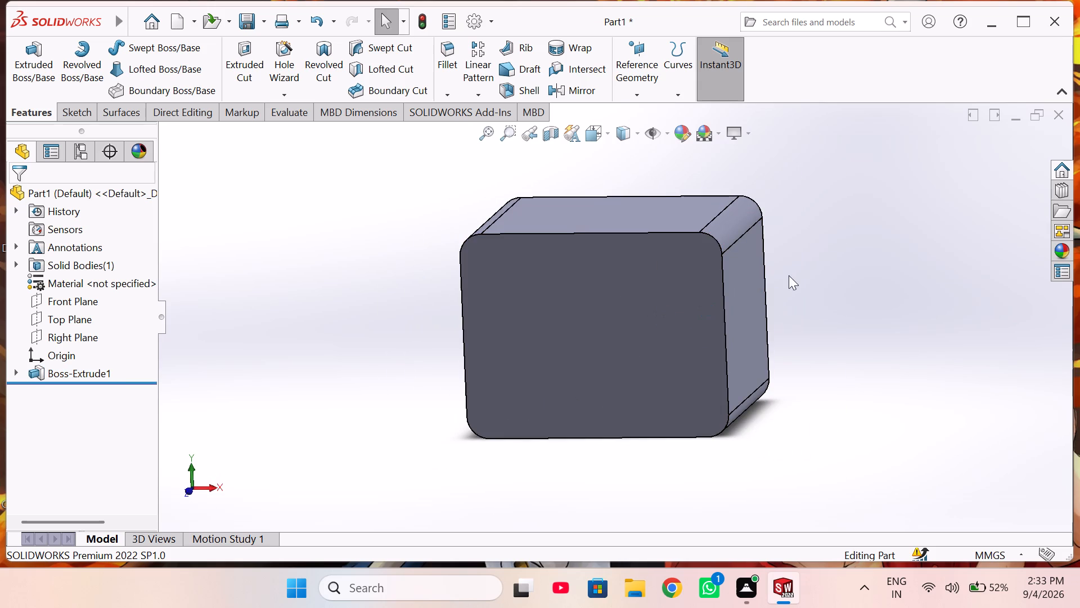
Start a sketch on the block's flat right-side face and draw a circle centred on the origin, within the face.
{"action": "left_click", "coordinate": [795, 275]}
{"action": "middle_click_drag", "start_coordinate": [790, 279], "coordinate": [750, 298]}
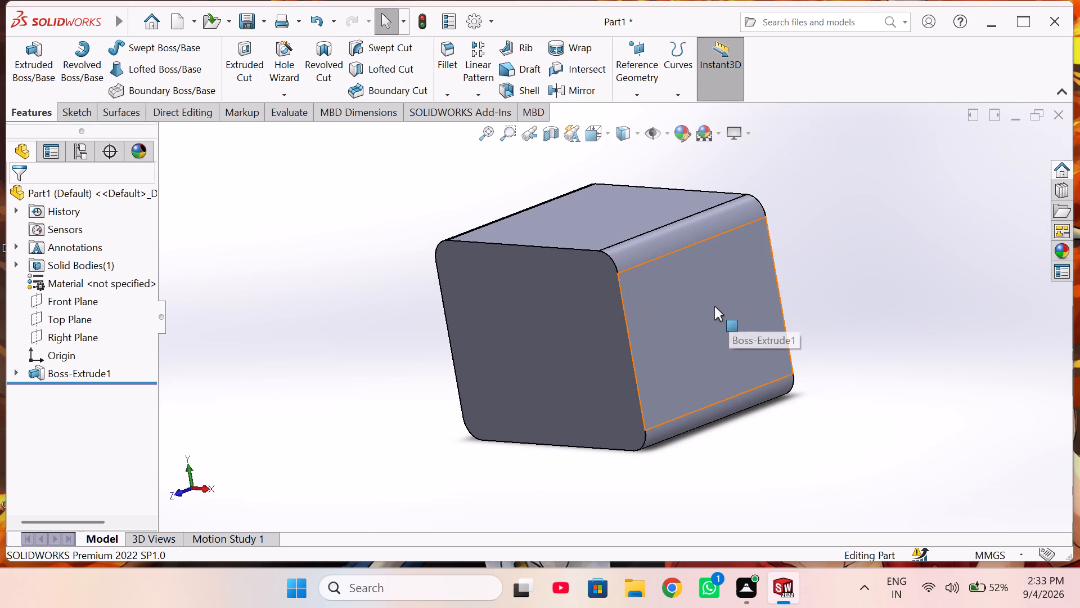
{"action": "left_click", "coordinate": [713, 306]}
{"action": "left_click", "coordinate": [772, 271]}
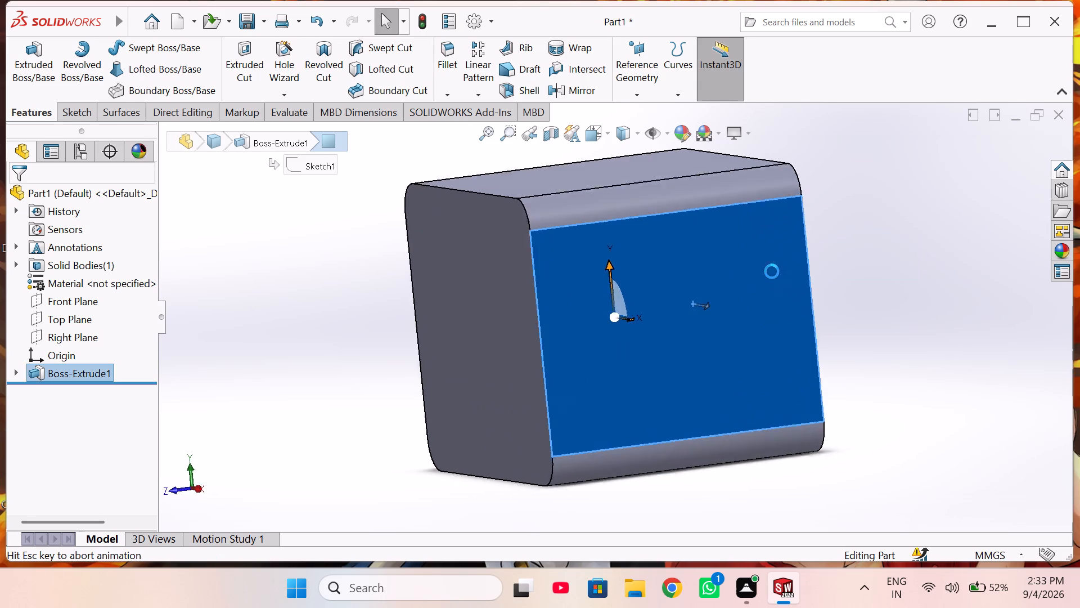
{"action": "left_click", "coordinate": [855, 276]}
{"action": "right_click_drag", "start_coordinate": [848, 276], "coordinate": [926, 274]}
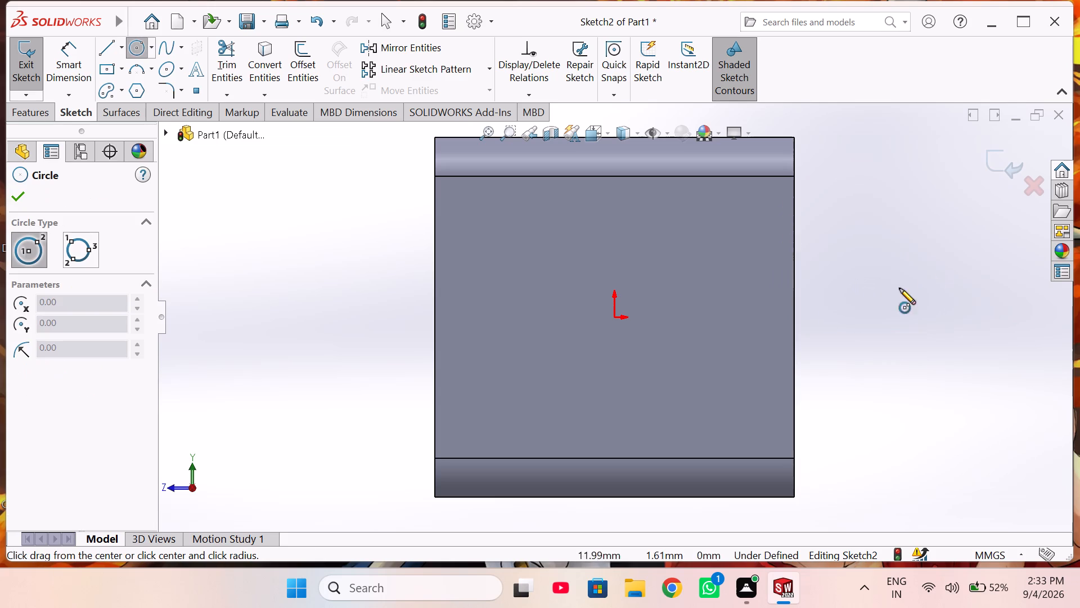
{"action": "left_click", "coordinate": [615, 319]}
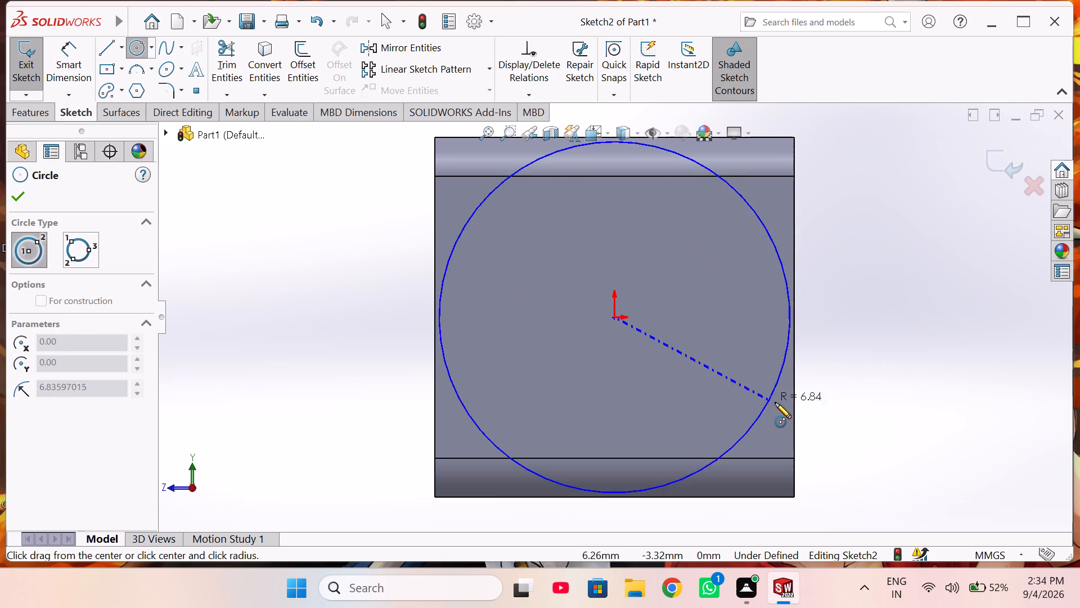
{"action": "left_click", "coordinate": [726, 374]}
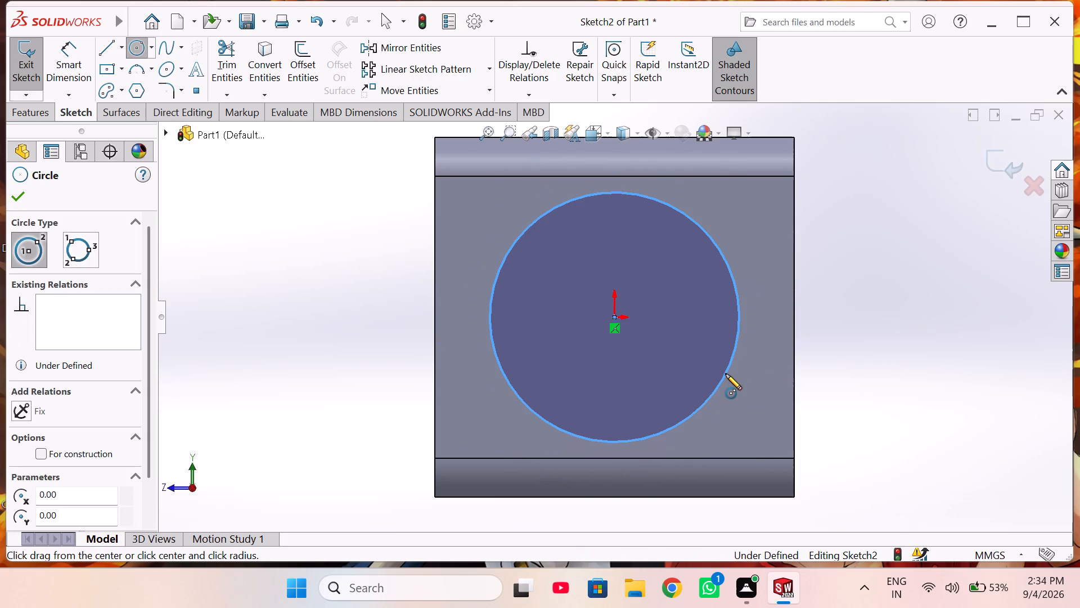
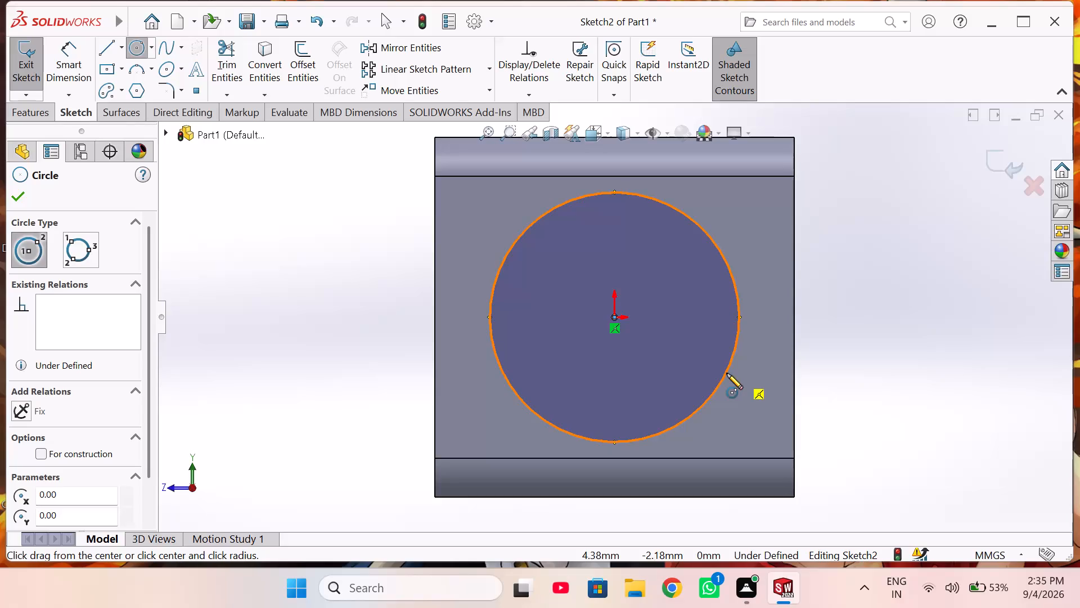
Dimension the circle on the block's side face to a 10 mm diameter and exit the sketch.
{"action": "right_click_drag", "start_coordinate": [880, 293], "coordinate": [881, 203]}
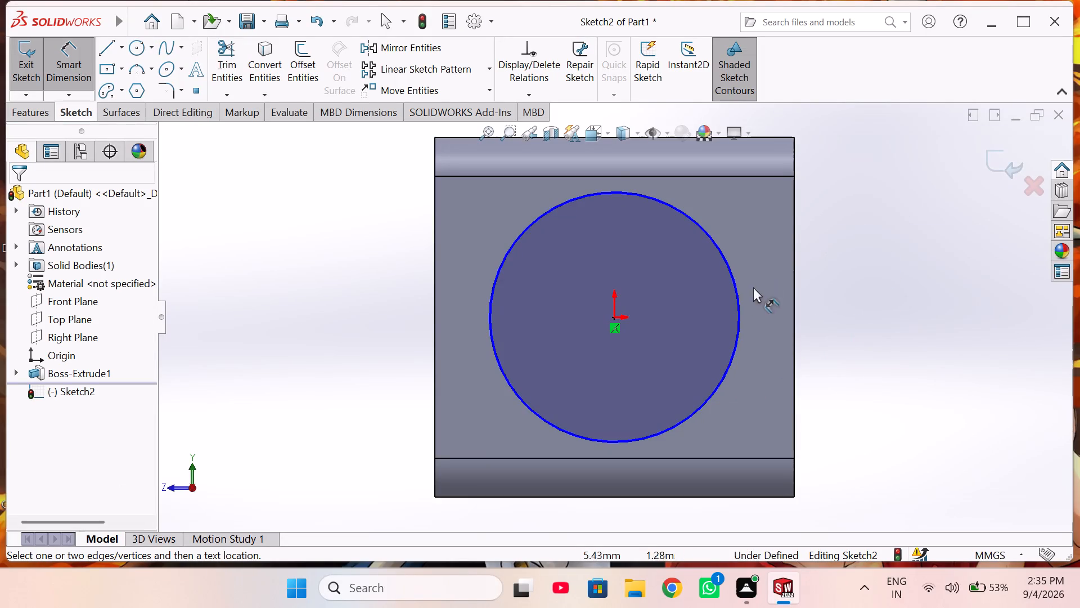
{"action": "left_click", "coordinate": [739, 301]}
{"action": "left_click", "coordinate": [873, 301]}
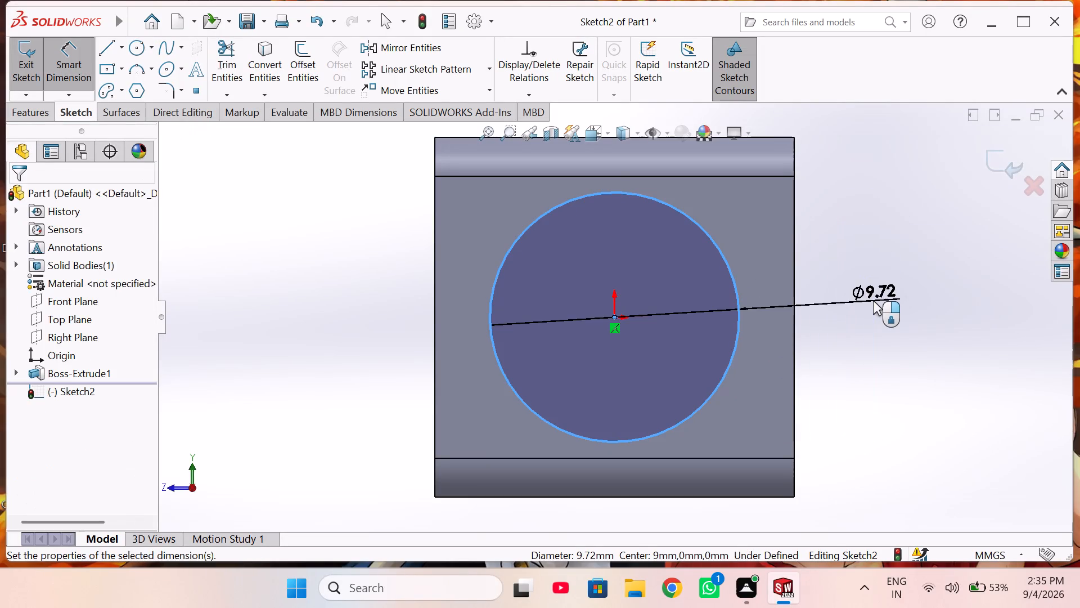
{"action": "key", "text": "1"}
{"action": "key", "text": "0"}
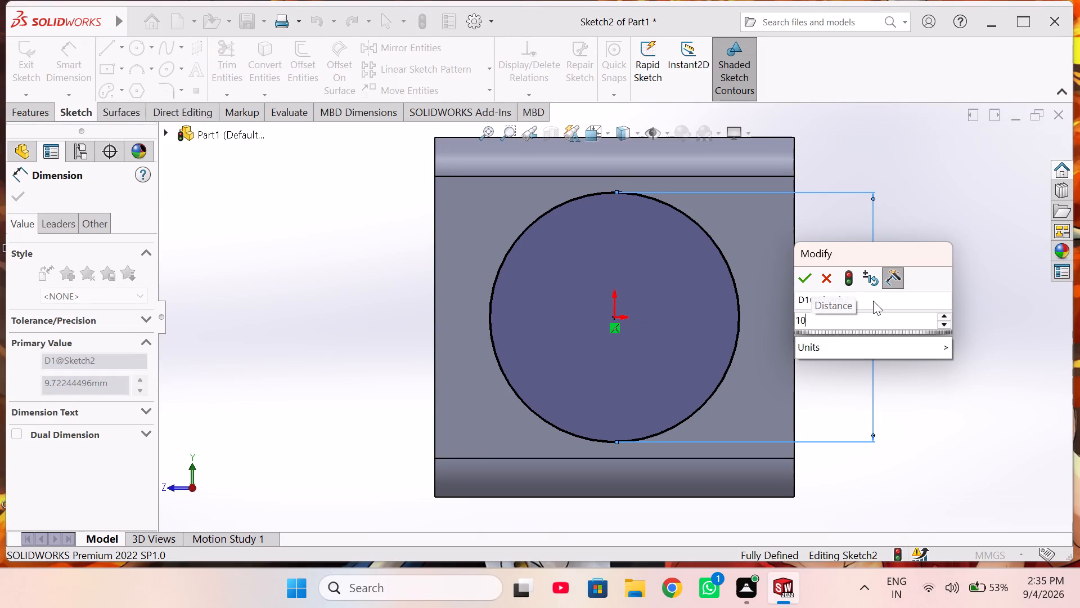
{"action": "key", "text": "Return"}
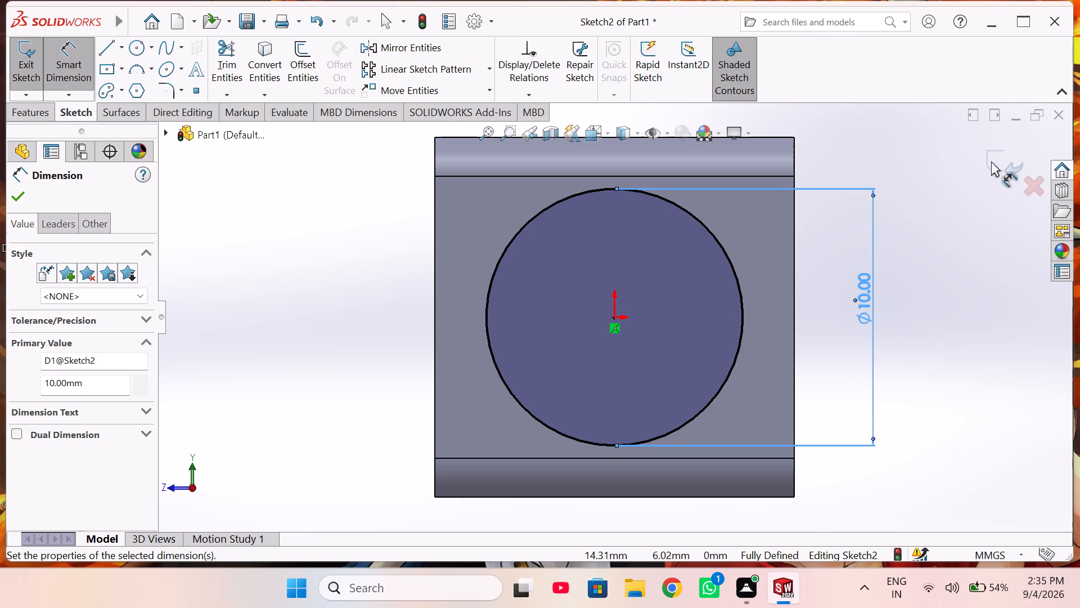
{"action": "left_click", "coordinate": [991, 161]}
Create a reference plane offset 10 mm outward from the block's side face that carries the circle.
{"action": "scroll", "coordinate": [742, 295], "scroll_direction": "up", "scroll_amount": 2}
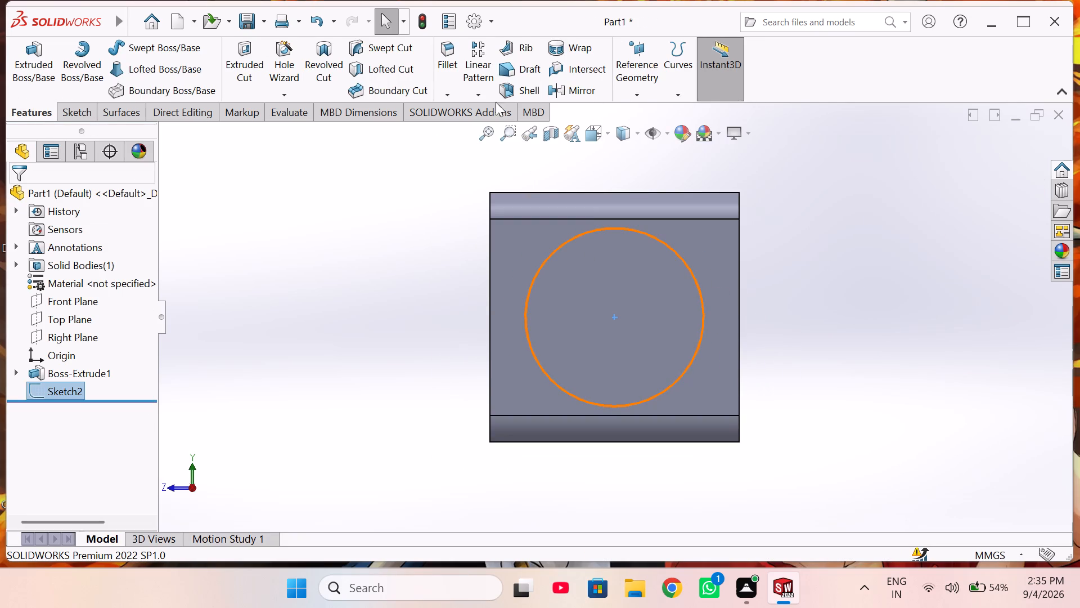
{"action": "left_click", "coordinate": [647, 82]}
{"action": "left_click", "coordinate": [644, 113]}
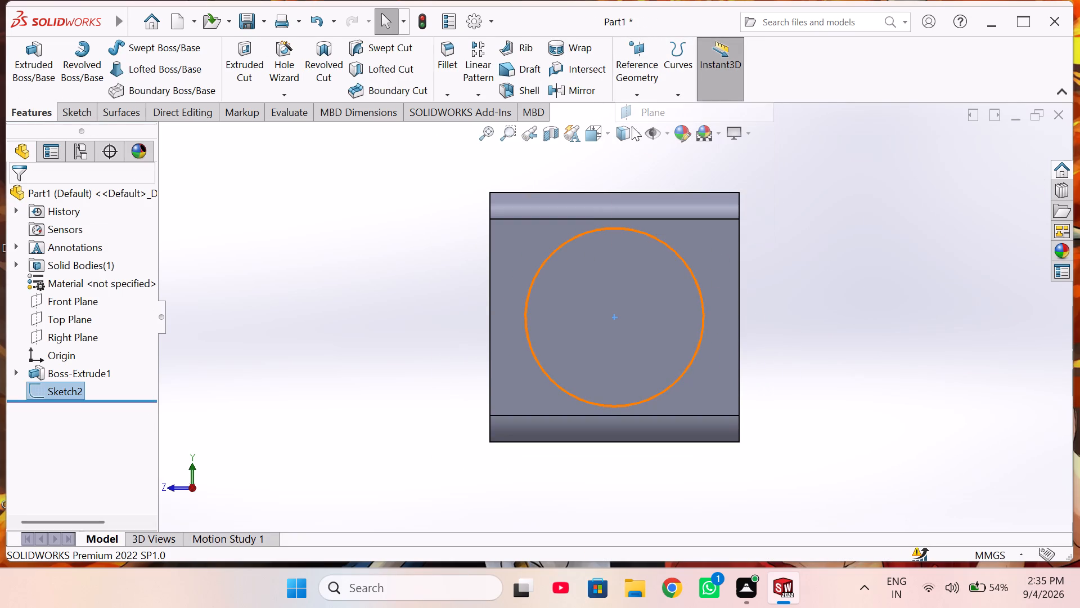
{"action": "middle_click_drag", "start_coordinate": [585, 276], "coordinate": [602, 281]}
{"action": "left_click", "coordinate": [615, 288]}
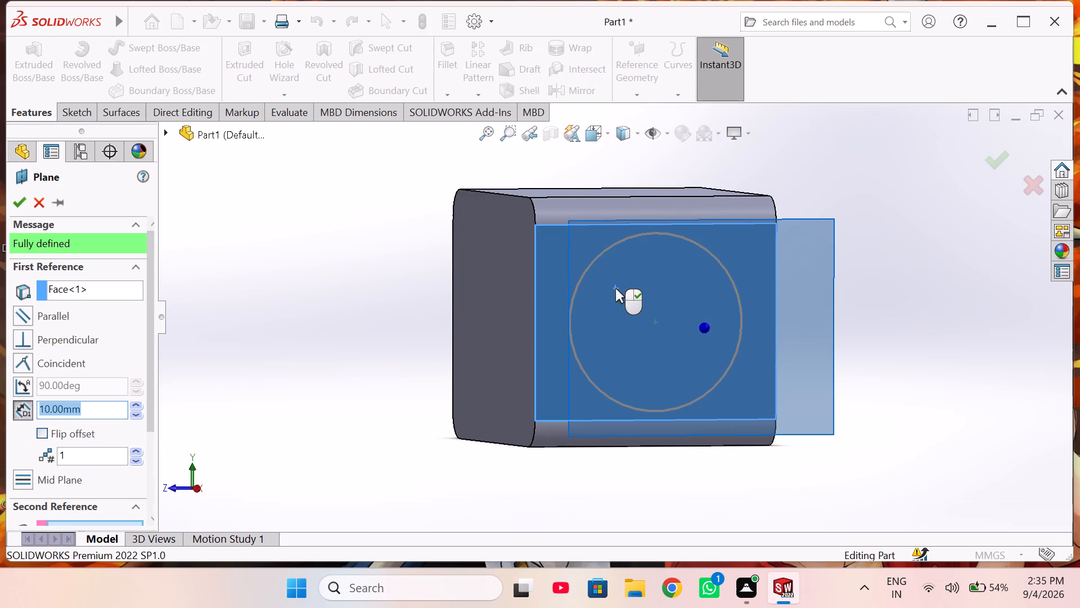
{"action": "middle_click_drag", "start_coordinate": [888, 266], "coordinate": [928, 267]}
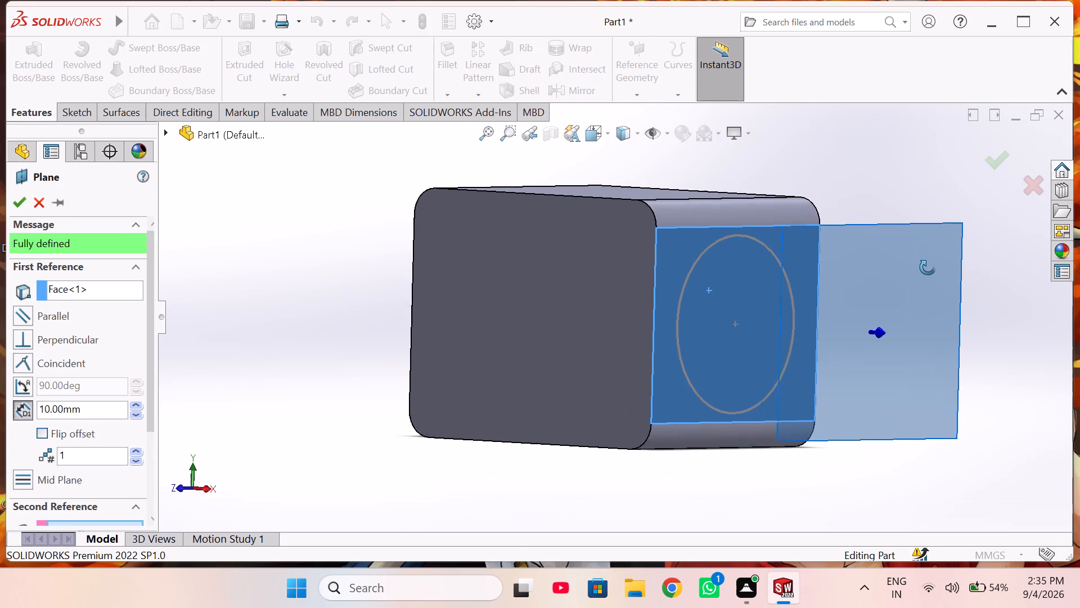
{"action": "middle_click_drag", "start_coordinate": [928, 267], "coordinate": [929, 267]}
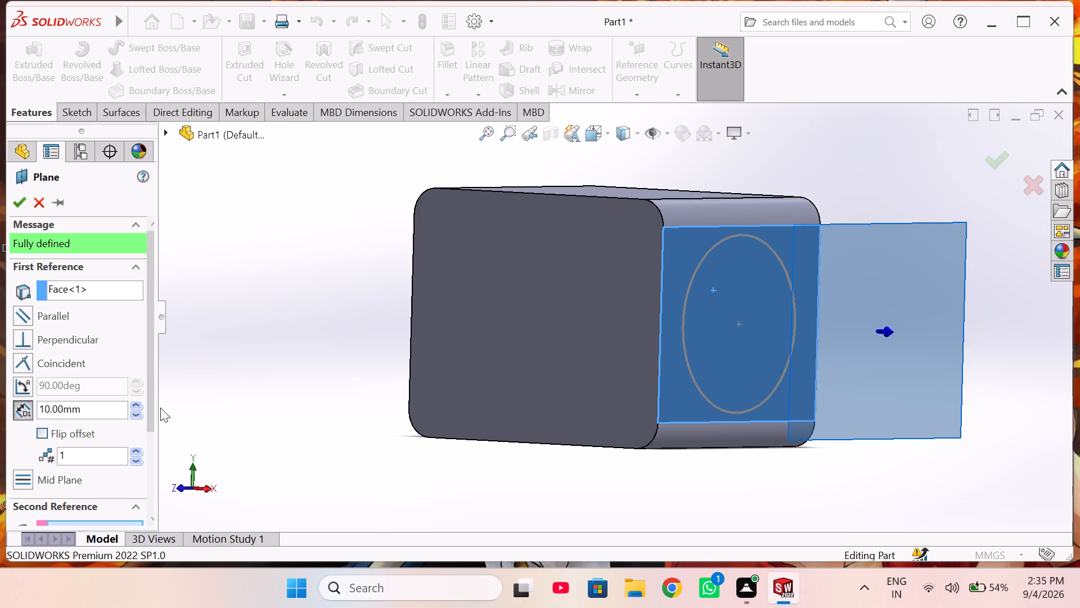
{"action": "left_click", "coordinate": [17, 207]}
{"action": "left_click", "coordinate": [231, 293]}
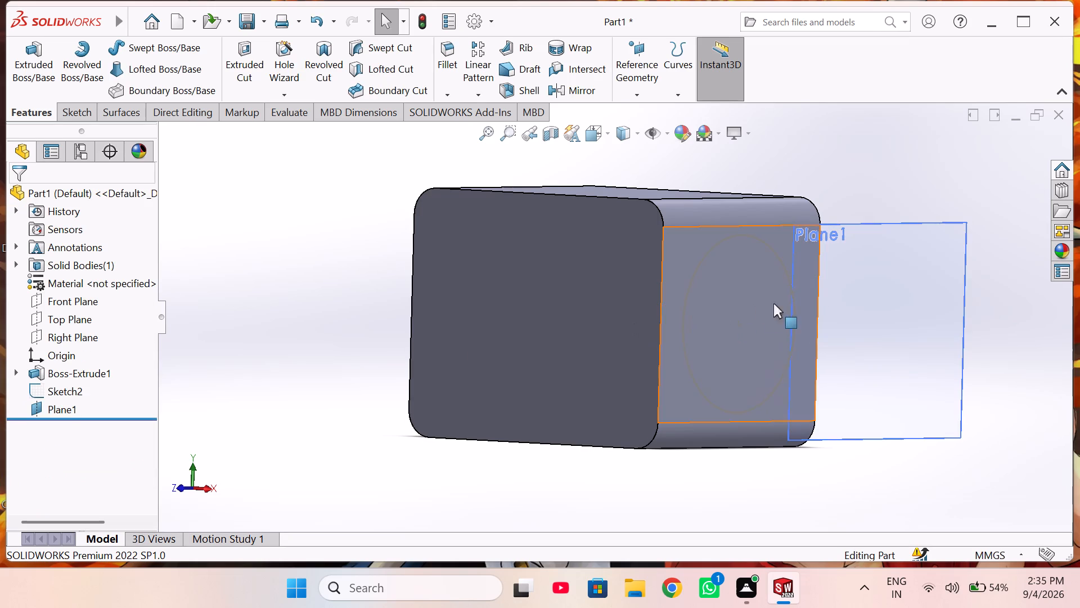
Start a sketch on the offset plane and draw a circle about 4 mm in diameter centred on the origin.
{"action": "left_click", "coordinate": [879, 303]}
{"action": "left_click", "coordinate": [943, 269]}
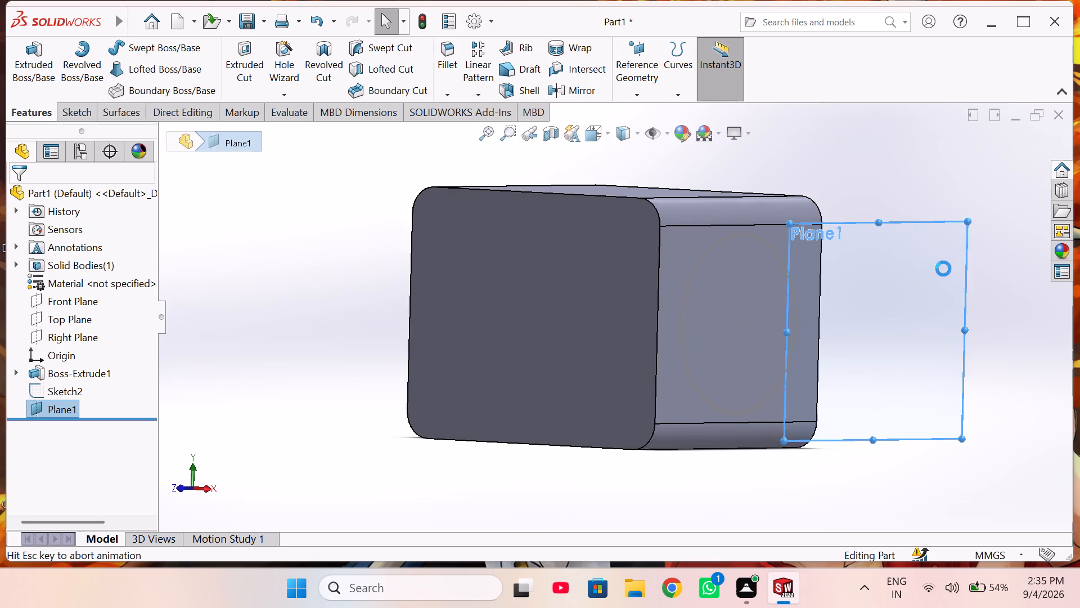
{"action": "right_click_drag", "start_coordinate": [641, 309], "coordinate": [672, 314]}
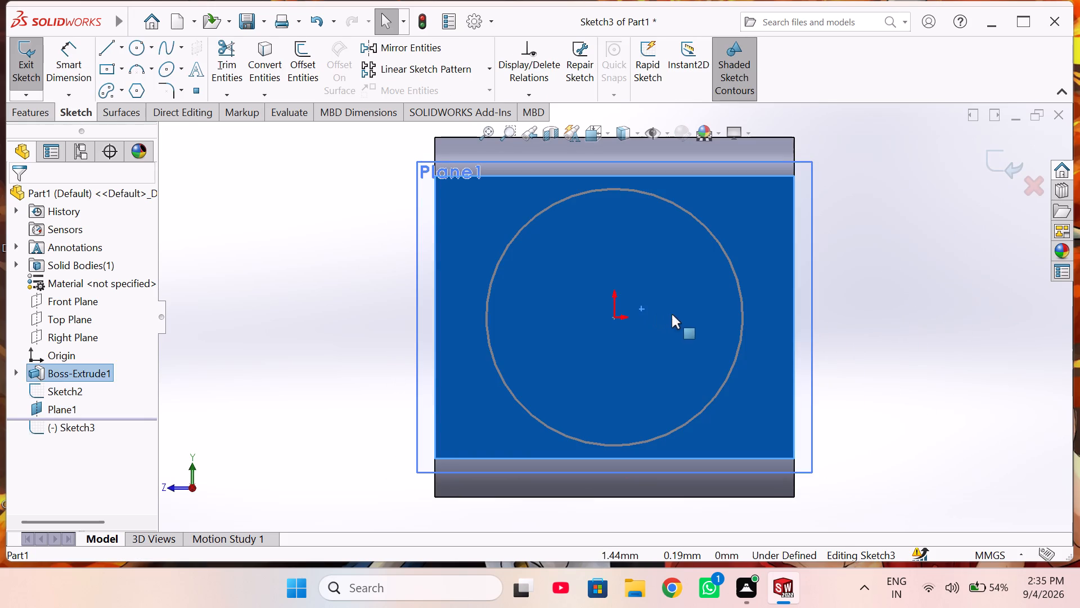
{"action": "right_click_drag", "start_coordinate": [672, 314], "coordinate": [721, 318]}
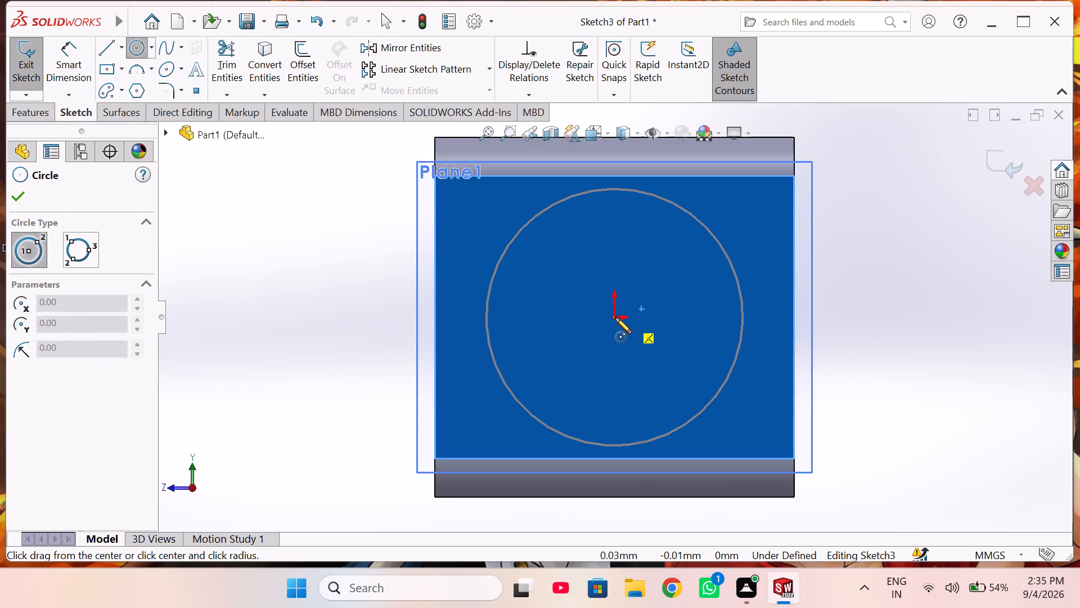
{"action": "left_click", "coordinate": [615, 318]}
{"action": "left_click", "coordinate": [658, 345]}
Set the diameter of the circle on the offset plane to 6 mm and exit the sketch.
{"action": "right_click_drag", "start_coordinate": [755, 342], "coordinate": [754, 236]}
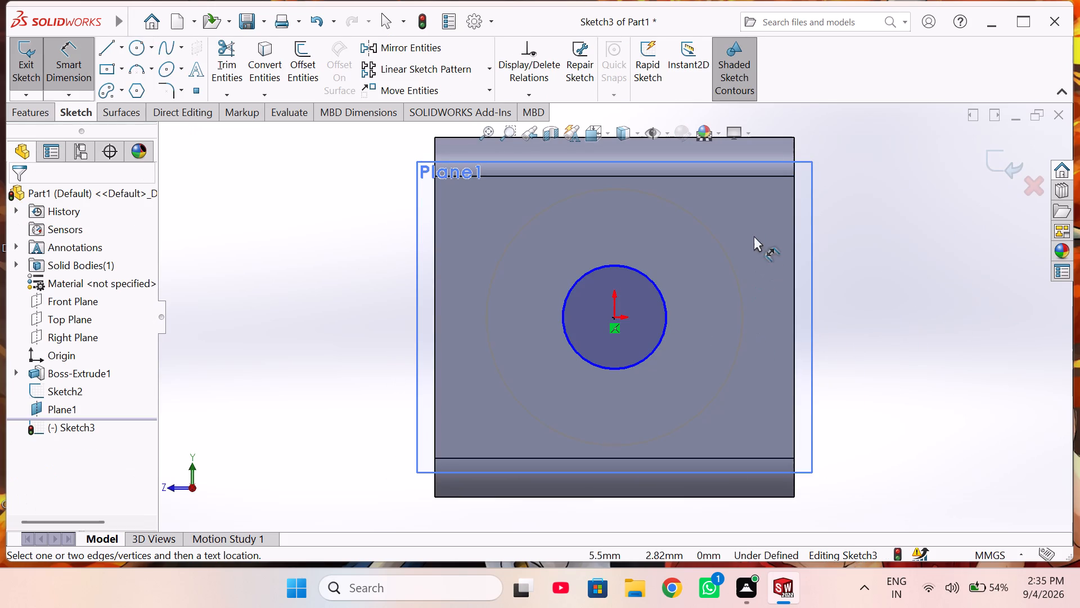
{"action": "right_click_drag", "start_coordinate": [754, 236], "coordinate": [747, 226]}
{"action": "left_click", "coordinate": [659, 295]}
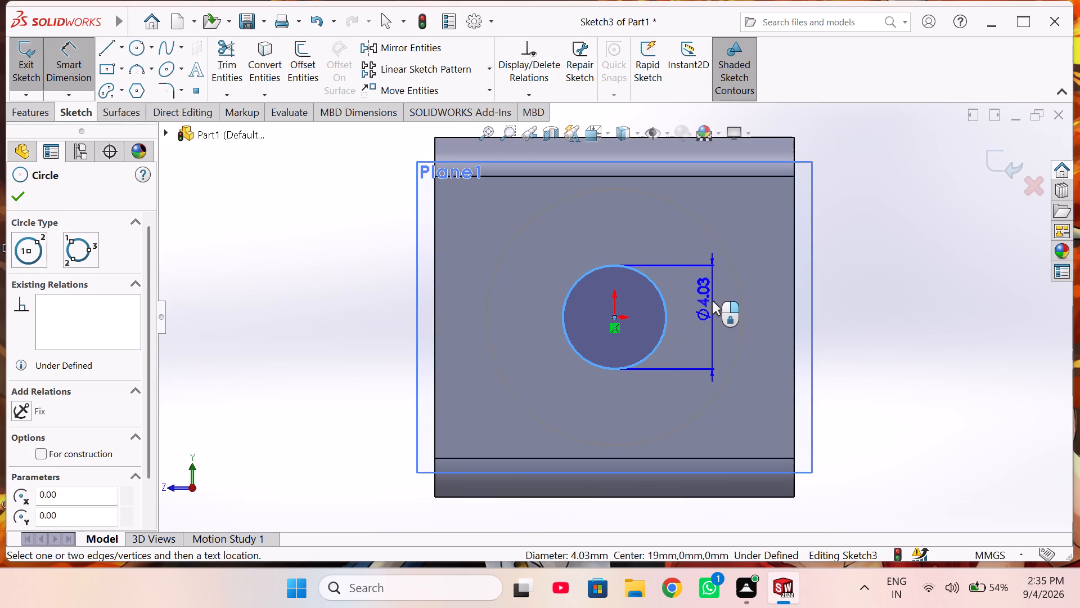
{"action": "left_click", "coordinate": [712, 301]}
{"action": "key", "text": "1"}
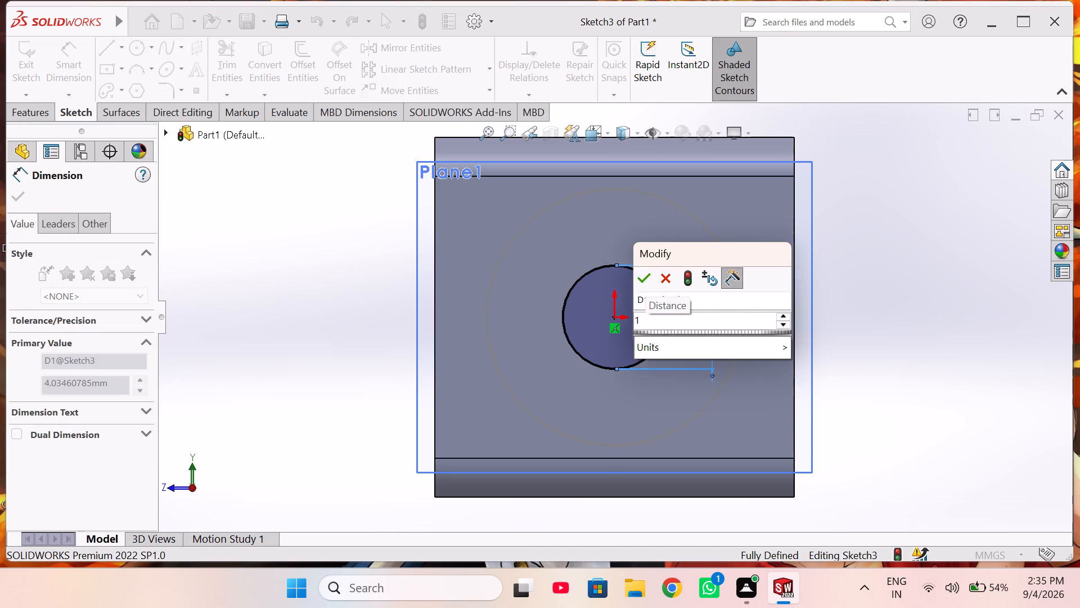
{"action": "key", "text": "BackSpace"}
{"action": "key", "text": "6"}
{"action": "key", "text": "Return"}
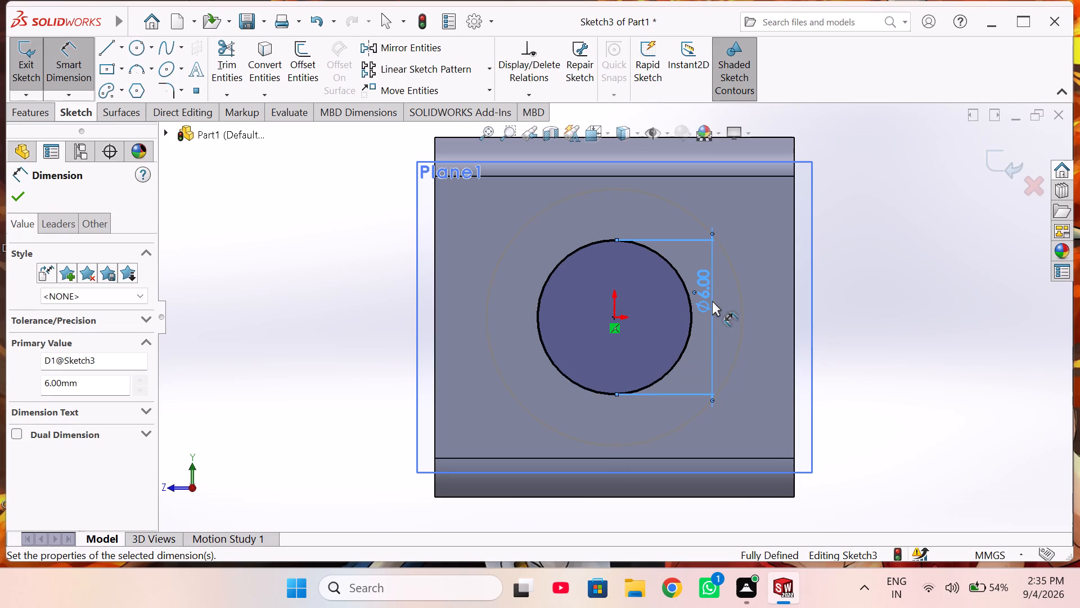
{"action": "right_click", "coordinate": [924, 209]}
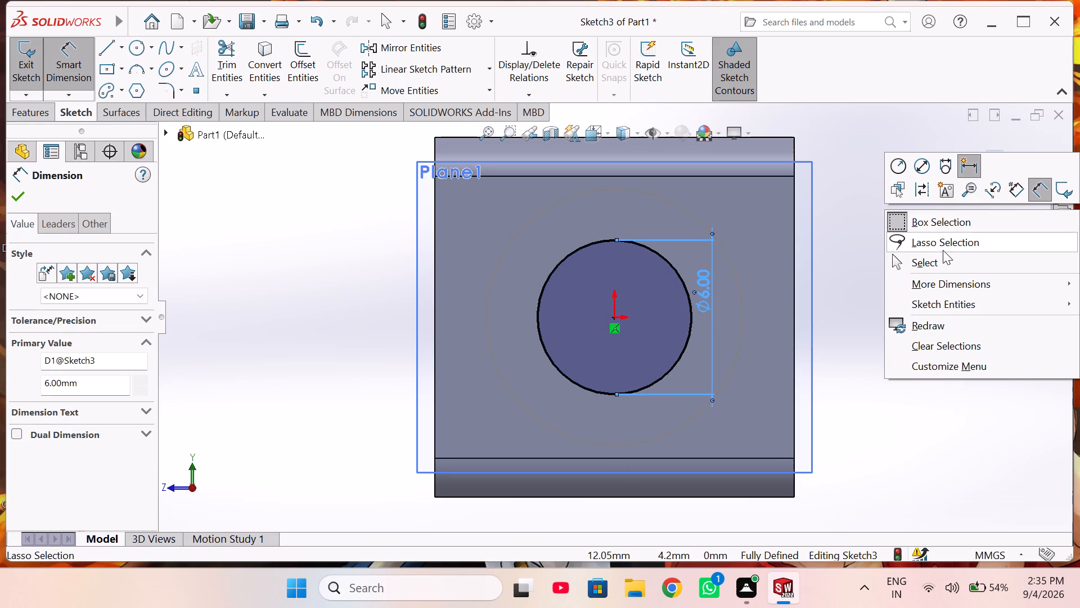
{"action": "left_click", "coordinate": [944, 260]}
{"action": "left_click", "coordinate": [995, 168]}
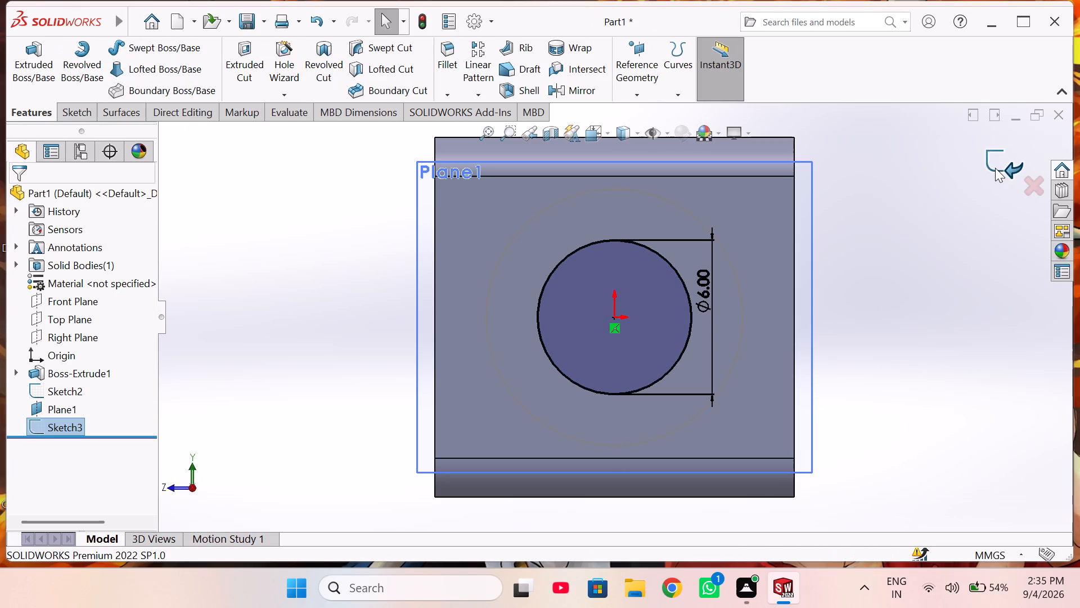
Hide the offset reference plane.
{"action": "right_click", "coordinate": [807, 243]}
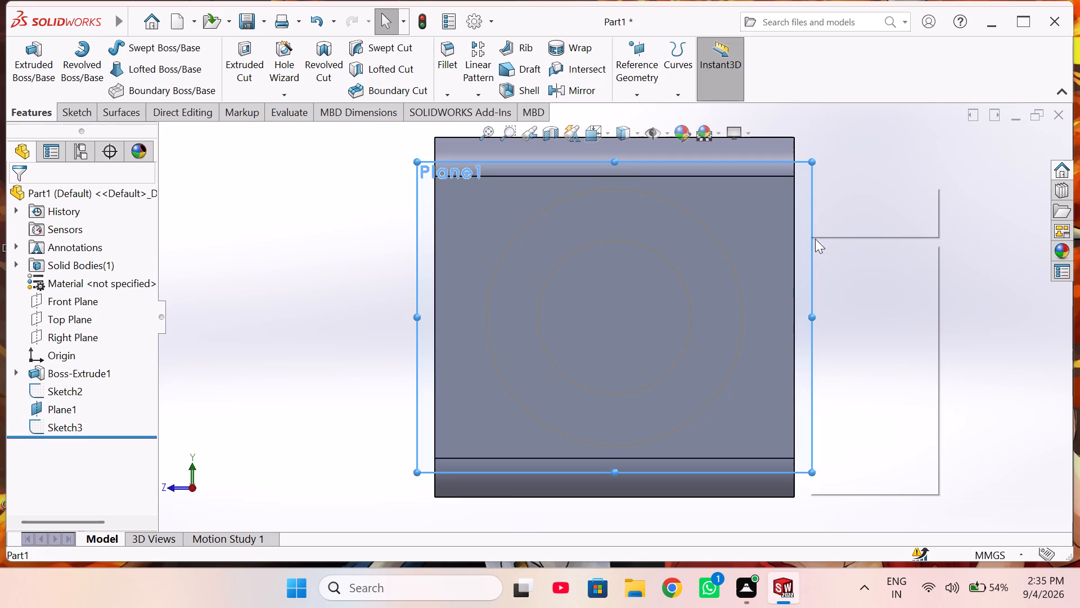
{"action": "left_click", "coordinate": [871, 222]}
{"action": "left_click", "coordinate": [876, 247]}
Start a Lofted Boss/Base using the 6 mm circle and the 10 mm circle as its profiles.
{"action": "middle_click_drag", "start_coordinate": [865, 281], "coordinate": [840, 292]}
{"action": "scroll", "coordinate": [841, 291], "scroll_direction": "up", "scroll_amount": 3}
{"action": "middle_click_drag", "start_coordinate": [834, 290], "coordinate": [815, 292]}
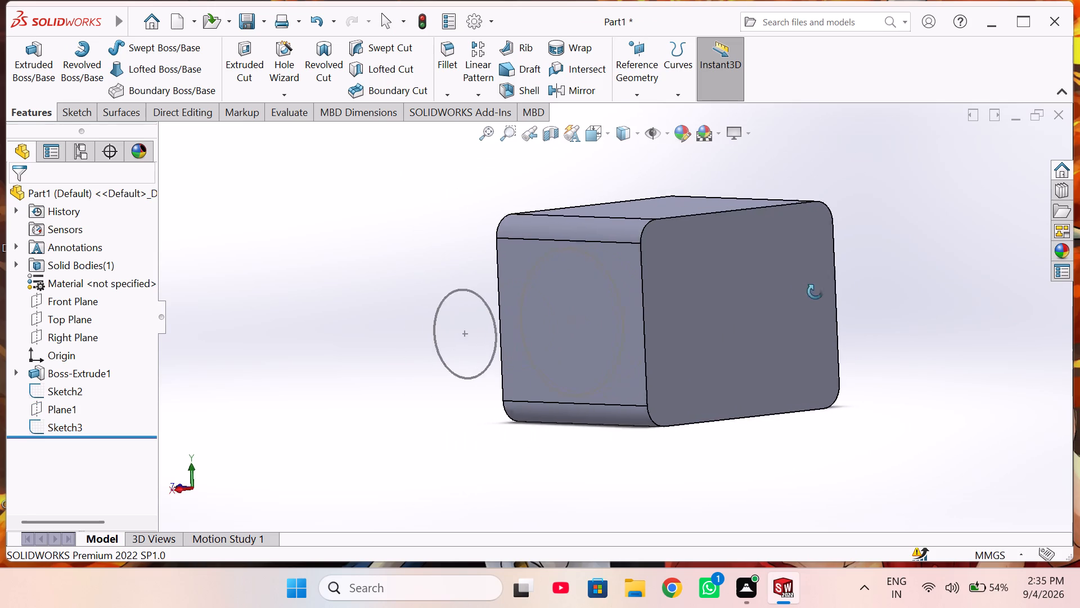
{"action": "middle_click_drag", "start_coordinate": [815, 292], "coordinate": [846, 278]}
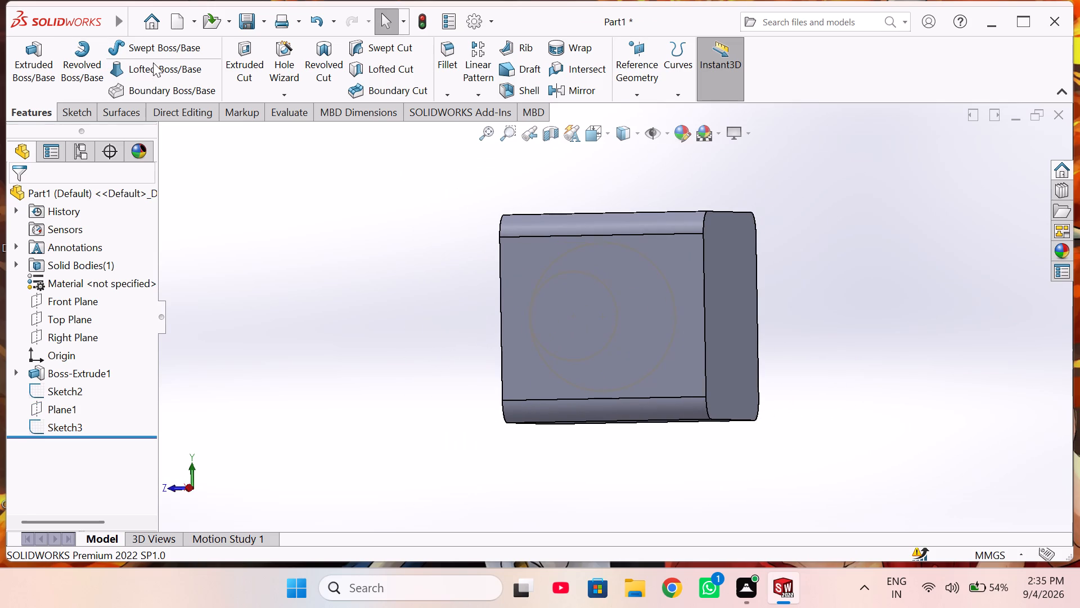
{"action": "left_click", "coordinate": [153, 62]}
{"action": "scroll", "coordinate": [546, 309], "scroll_direction": "down", "scroll_amount": 2}
{"action": "middle_click_drag", "start_coordinate": [543, 305], "coordinate": [524, 305]}
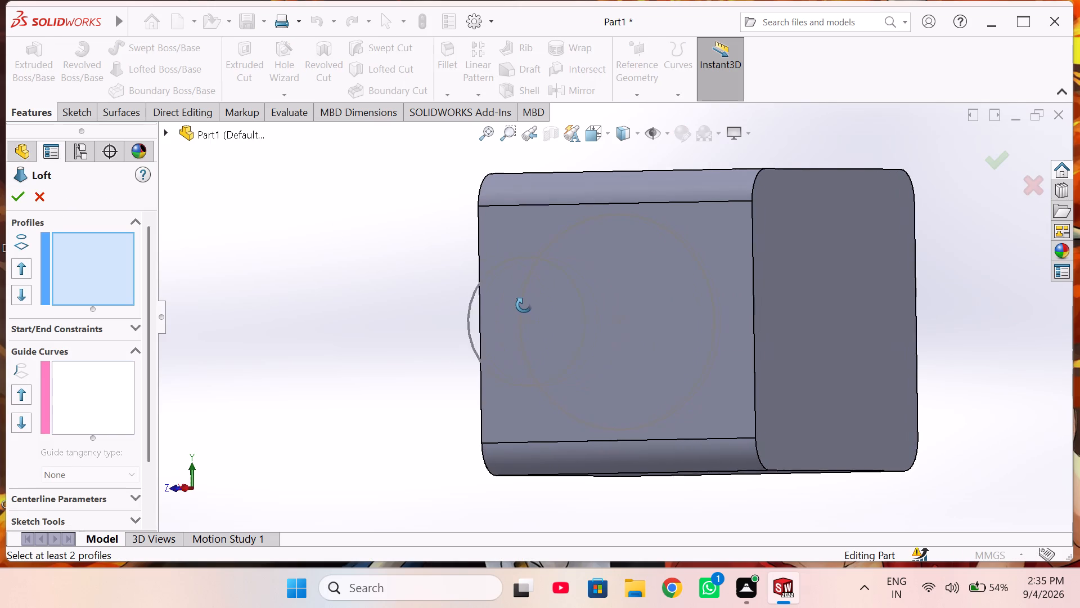
{"action": "middle_click_drag", "start_coordinate": [524, 305], "coordinate": [512, 305]}
{"action": "left_click", "coordinate": [444, 262]}
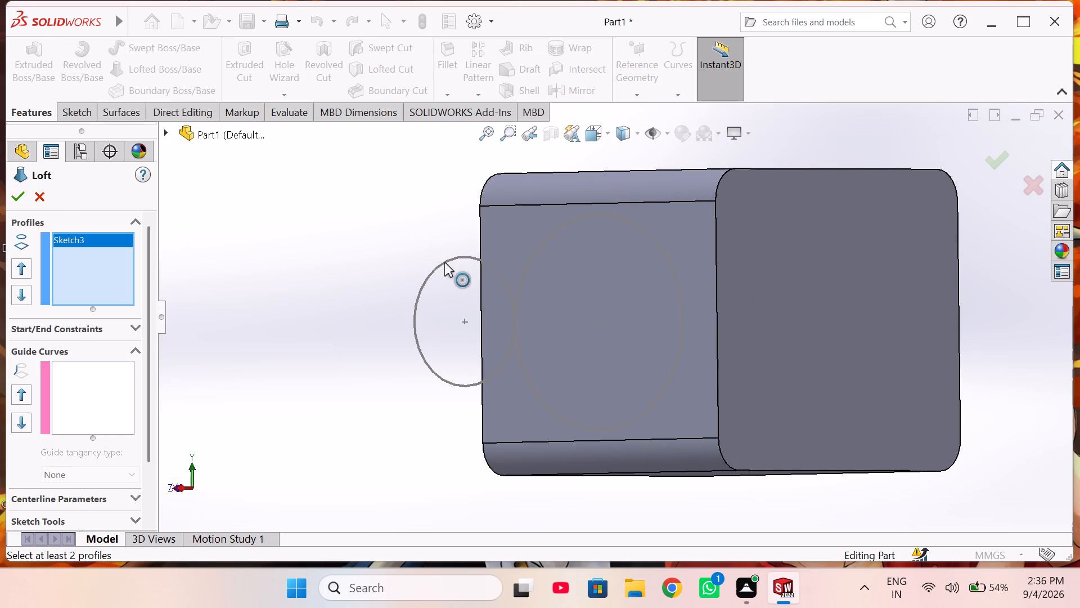
{"action": "left_click", "coordinate": [649, 238]}
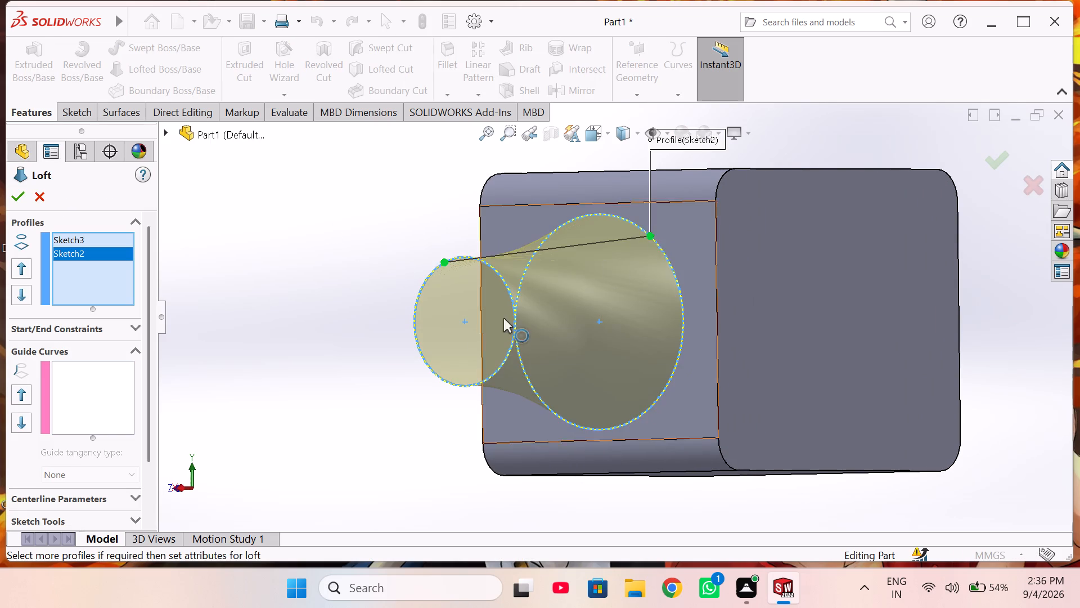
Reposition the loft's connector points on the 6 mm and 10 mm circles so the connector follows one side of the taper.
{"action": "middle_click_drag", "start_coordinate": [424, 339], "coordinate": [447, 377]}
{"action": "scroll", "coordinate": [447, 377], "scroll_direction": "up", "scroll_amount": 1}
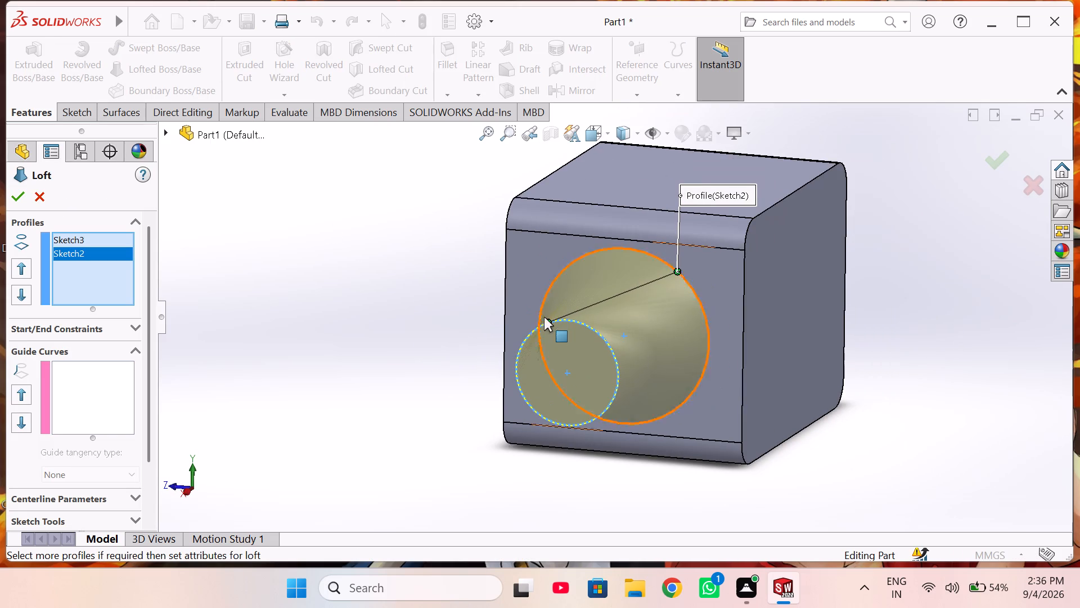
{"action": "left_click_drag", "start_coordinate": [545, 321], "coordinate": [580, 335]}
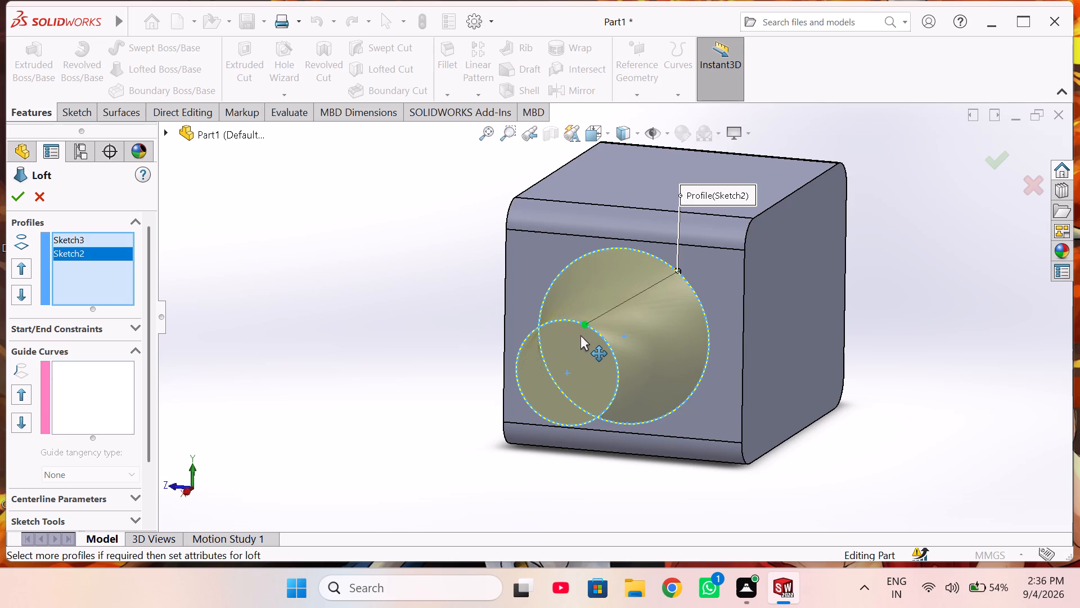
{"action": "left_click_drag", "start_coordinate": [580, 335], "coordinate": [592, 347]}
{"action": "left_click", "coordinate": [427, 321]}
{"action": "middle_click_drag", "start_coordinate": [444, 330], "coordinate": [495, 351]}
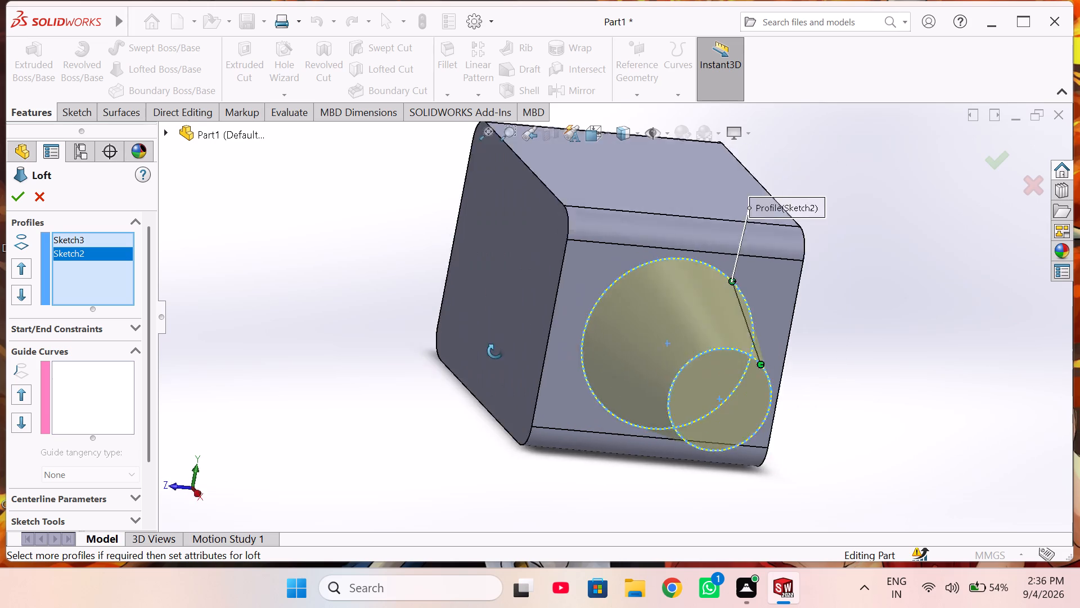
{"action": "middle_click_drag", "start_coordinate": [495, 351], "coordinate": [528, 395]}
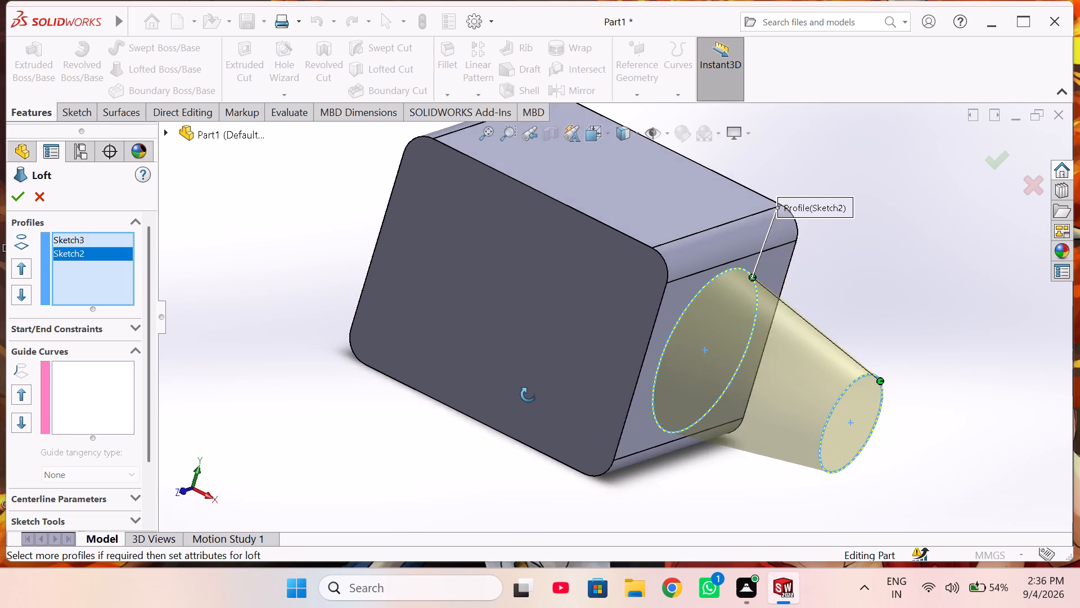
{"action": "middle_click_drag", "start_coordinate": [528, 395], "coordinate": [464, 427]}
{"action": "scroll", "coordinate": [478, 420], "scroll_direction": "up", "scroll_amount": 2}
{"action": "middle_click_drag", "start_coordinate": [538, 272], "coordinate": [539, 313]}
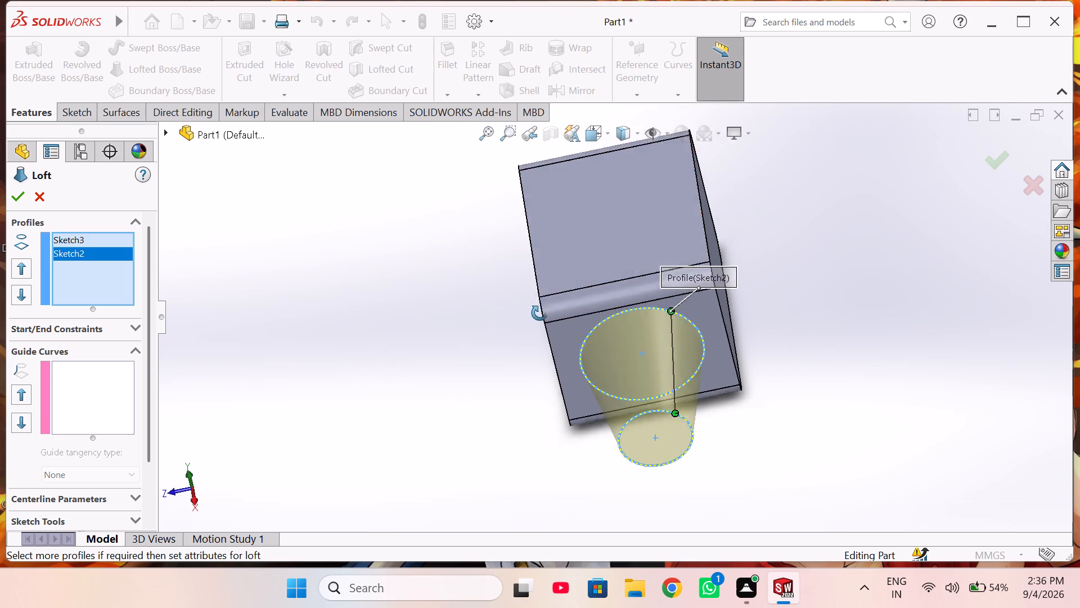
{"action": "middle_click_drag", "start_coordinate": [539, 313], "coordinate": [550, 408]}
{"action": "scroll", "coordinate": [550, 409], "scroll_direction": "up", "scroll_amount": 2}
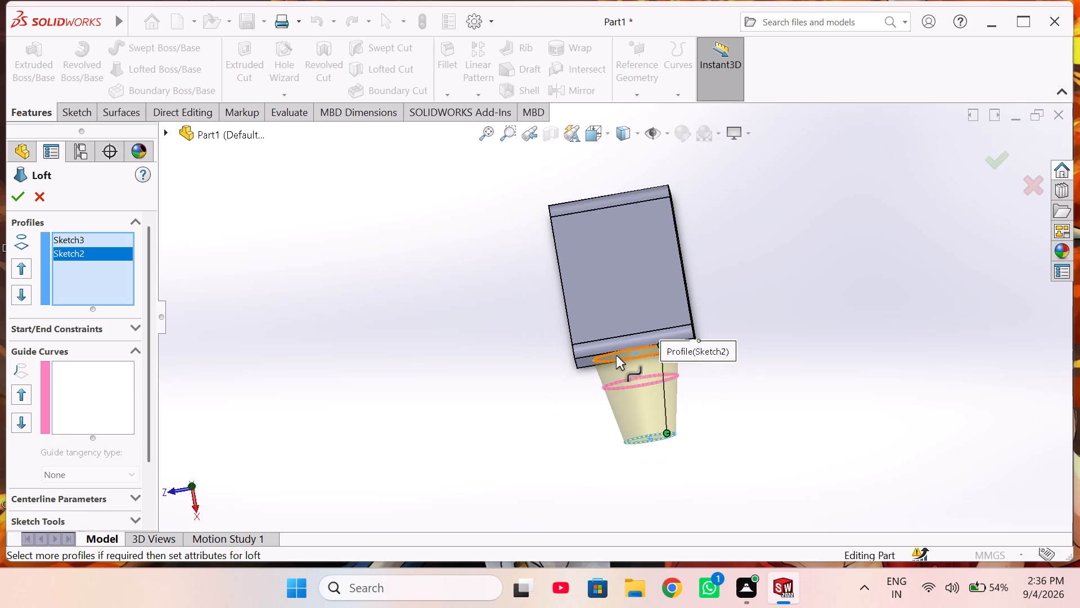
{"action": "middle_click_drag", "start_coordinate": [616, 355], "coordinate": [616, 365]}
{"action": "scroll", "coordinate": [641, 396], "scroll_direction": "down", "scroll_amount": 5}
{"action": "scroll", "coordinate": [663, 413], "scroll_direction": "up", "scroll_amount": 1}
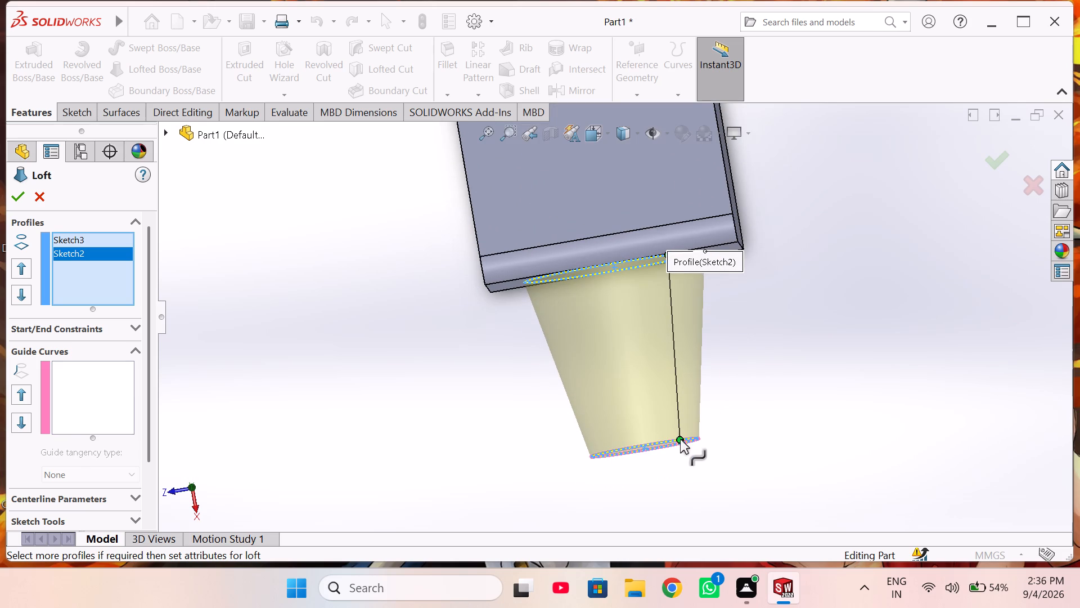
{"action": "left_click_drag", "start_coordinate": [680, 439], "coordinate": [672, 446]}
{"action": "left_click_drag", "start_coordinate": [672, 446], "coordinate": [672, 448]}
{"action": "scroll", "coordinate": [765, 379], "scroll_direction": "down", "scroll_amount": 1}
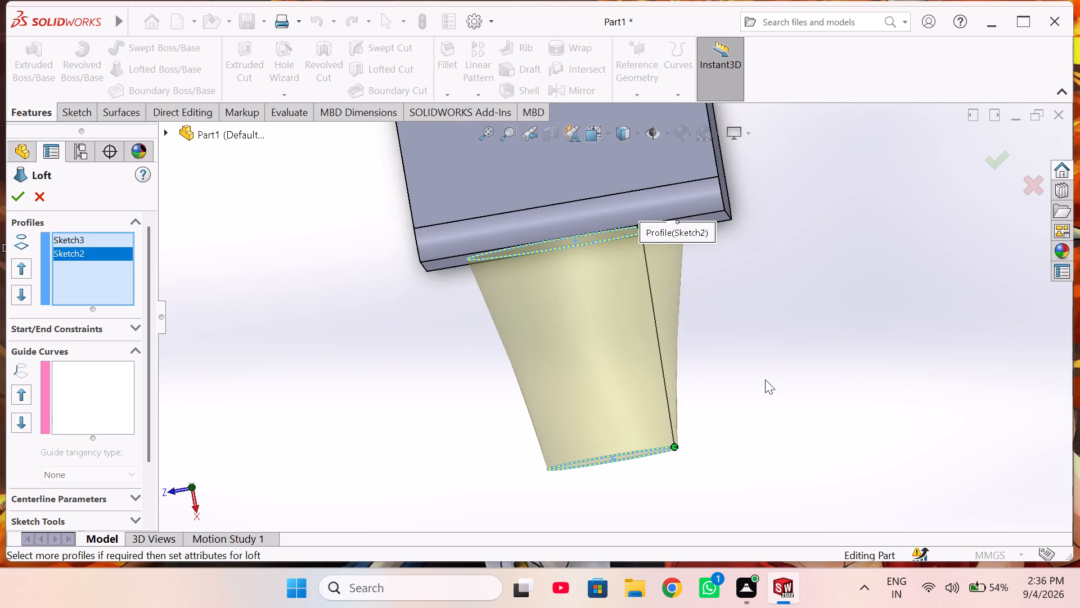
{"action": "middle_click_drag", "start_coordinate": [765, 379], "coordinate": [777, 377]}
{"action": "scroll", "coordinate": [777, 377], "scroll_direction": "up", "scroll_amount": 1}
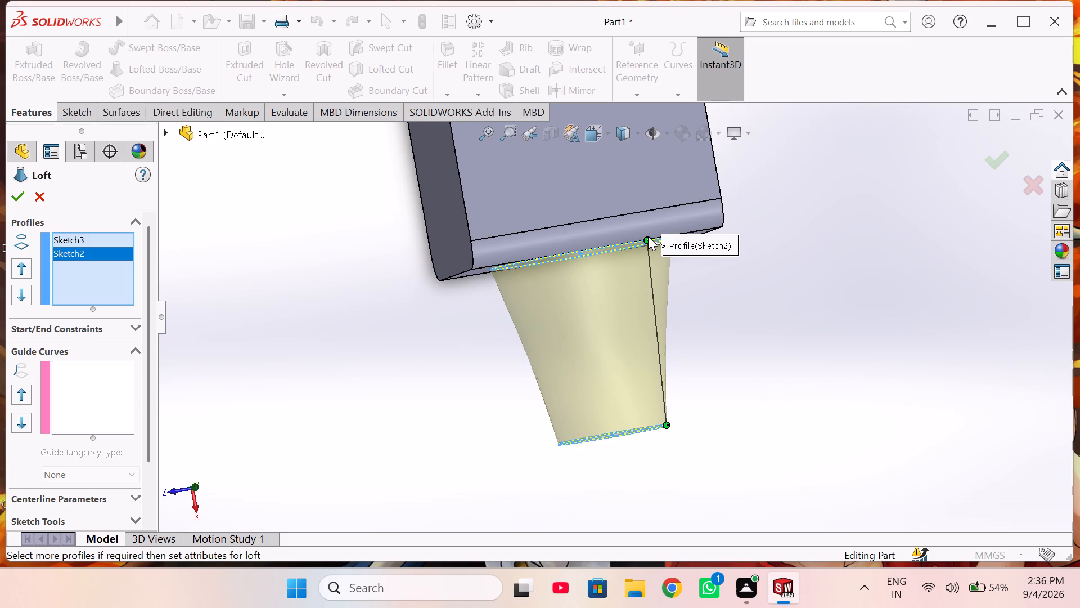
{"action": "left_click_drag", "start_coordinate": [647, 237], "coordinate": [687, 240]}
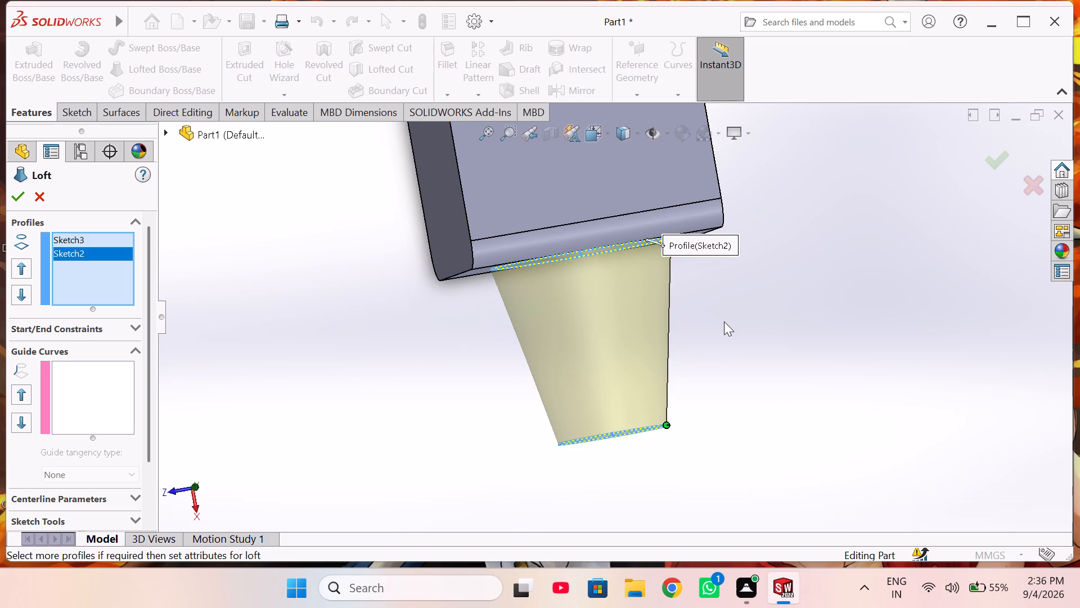
In the front view, align the connector points with the tops of both circles and accept the loft.
{"action": "key", "text": "ctrl+1"}
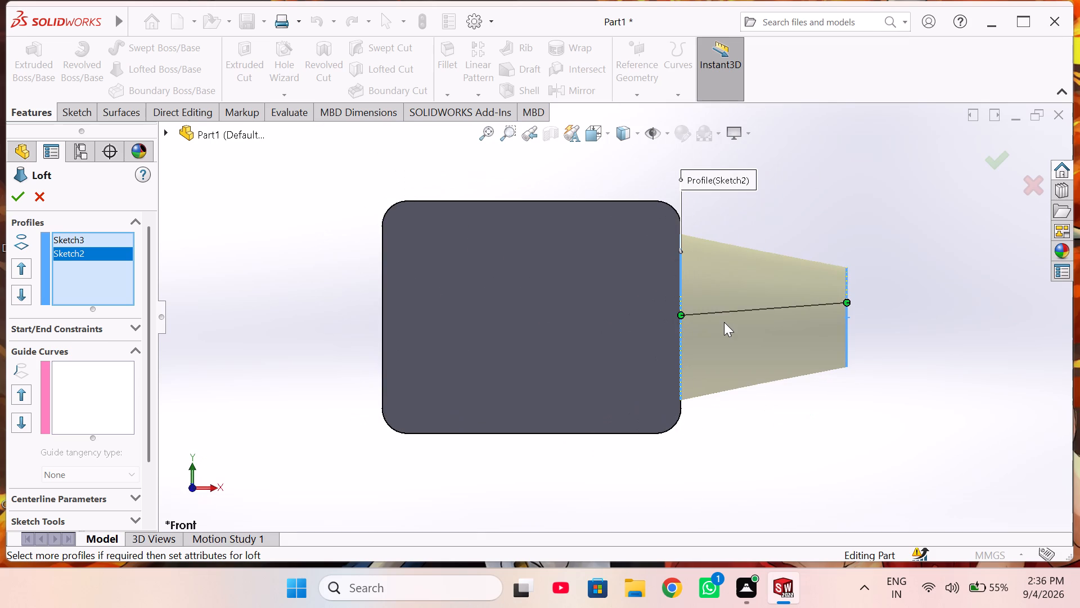
{"action": "scroll", "coordinate": [685, 313], "scroll_direction": "down", "scroll_amount": 3}
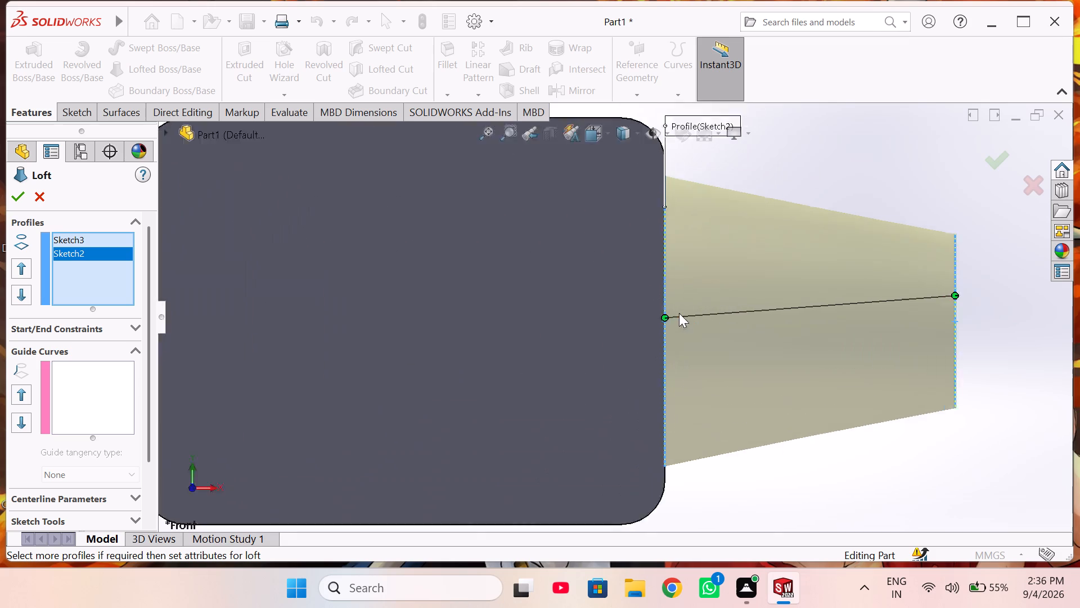
{"action": "left_click_drag", "start_coordinate": [665, 316], "coordinate": [661, 200]}
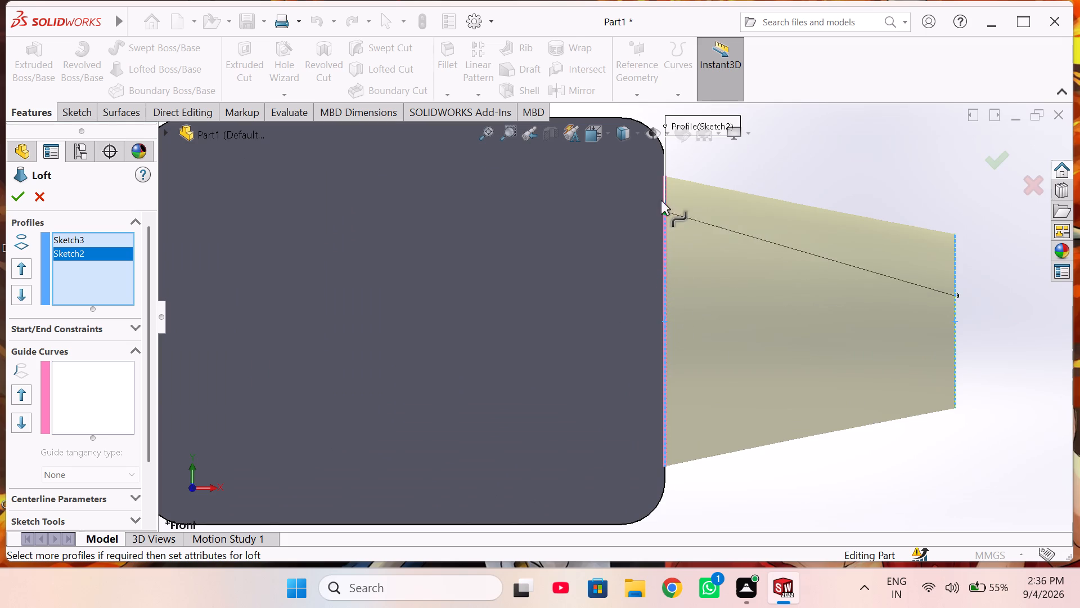
{"action": "left_click_drag", "start_coordinate": [661, 200], "coordinate": [665, 171]}
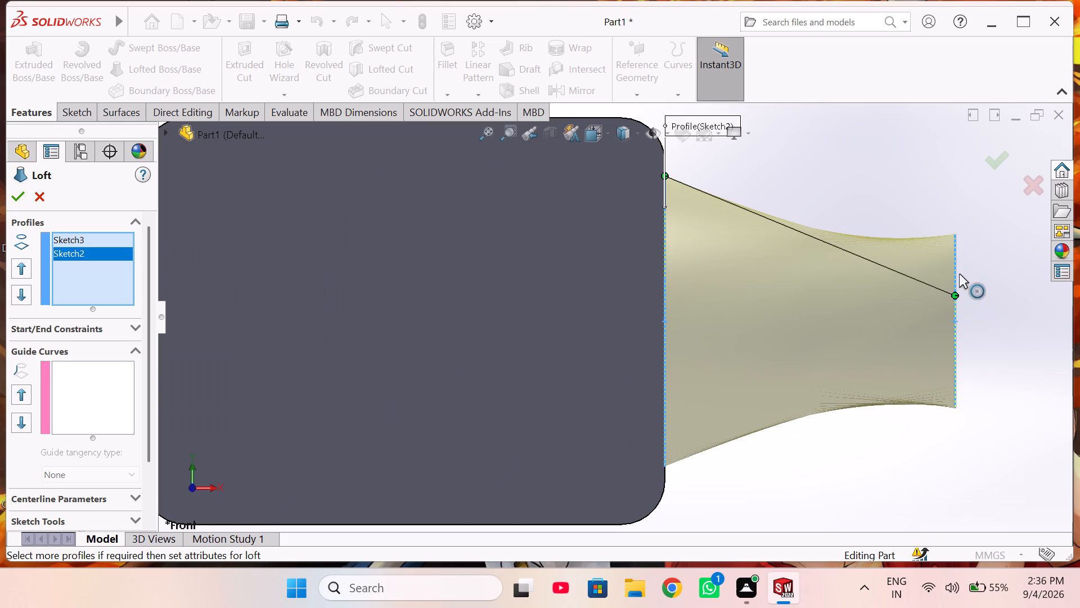
{"action": "left_click_drag", "start_coordinate": [956, 297], "coordinate": [960, 233]}
{"action": "scroll", "coordinate": [989, 299], "scroll_direction": "up", "scroll_amount": 2}
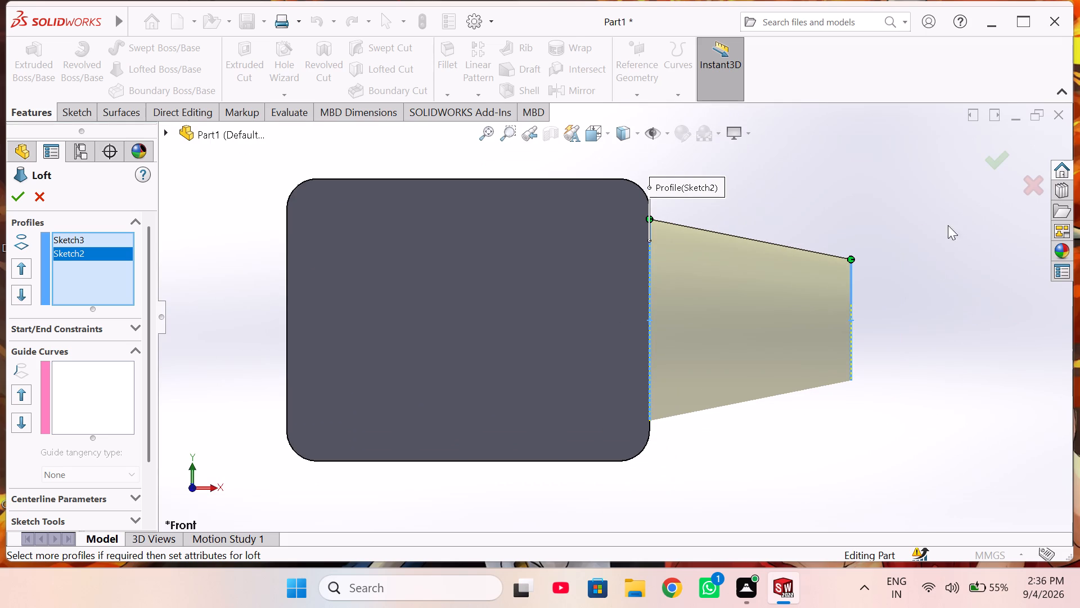
{"action": "left_click", "coordinate": [1000, 162]}
{"action": "left_click", "coordinate": [928, 249]}
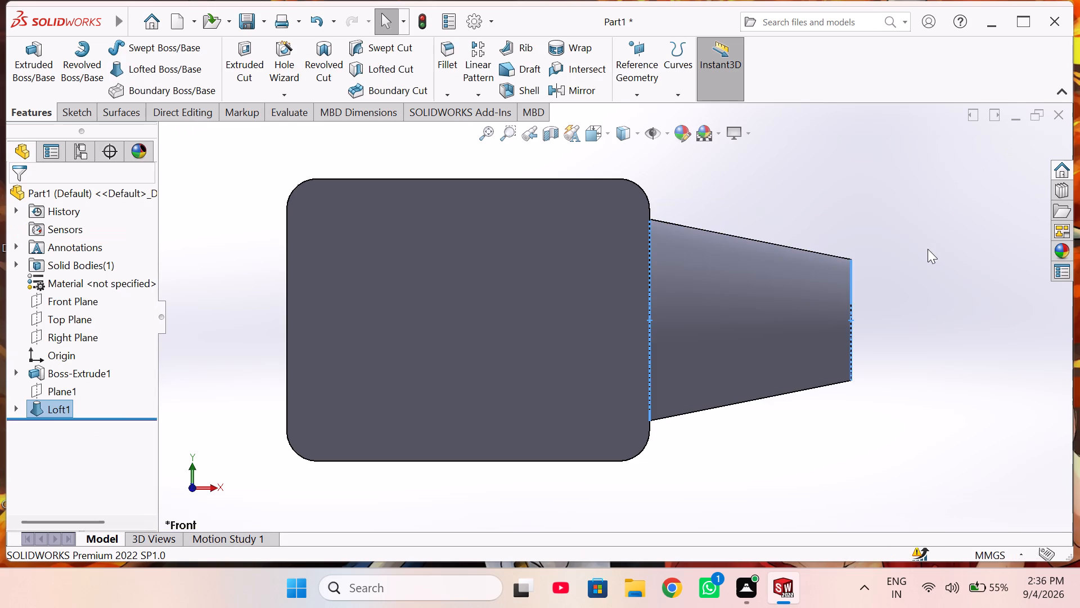
Fillet the circular edge where the loft meets the block, trying radii of 5, 3 and 2 mm before applying 1 mm.
{"action": "middle_click_drag", "start_coordinate": [909, 255], "coordinate": [817, 269]}
{"action": "middle_click_drag", "start_coordinate": [819, 270], "coordinate": [818, 270]}
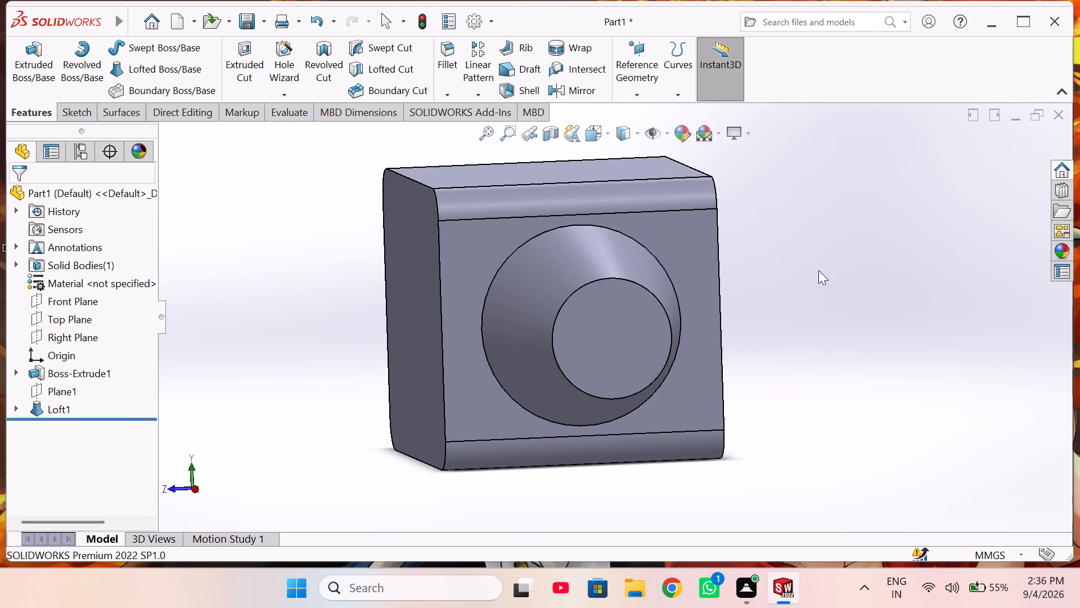
{"action": "middle_click_drag", "start_coordinate": [818, 270], "coordinate": [842, 269]}
{"action": "scroll", "coordinate": [842, 269], "scroll_direction": "up", "scroll_amount": 1}
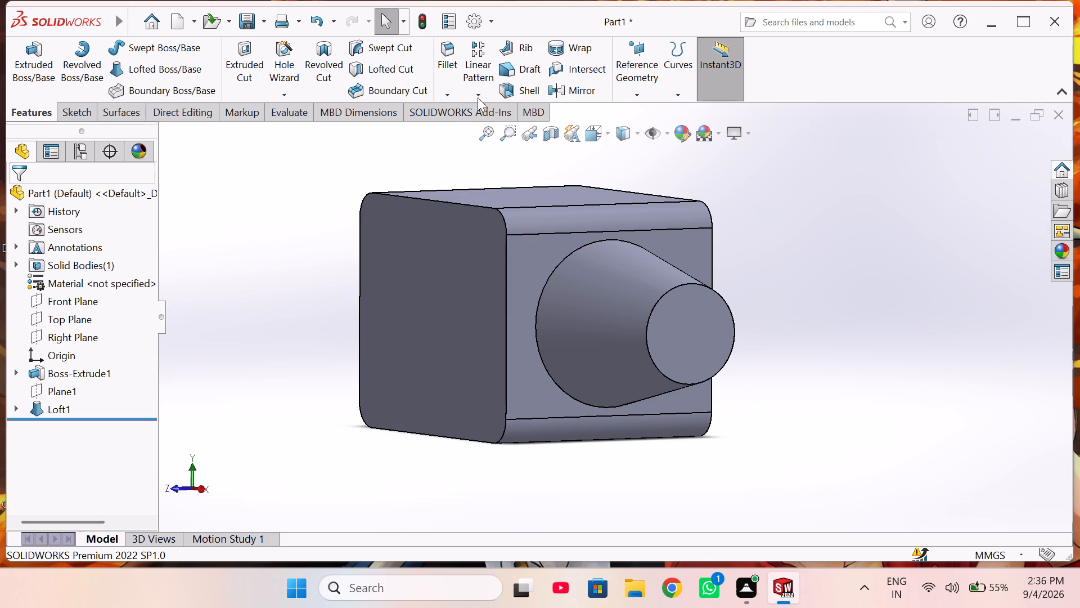
{"action": "left_click", "coordinate": [443, 73]}
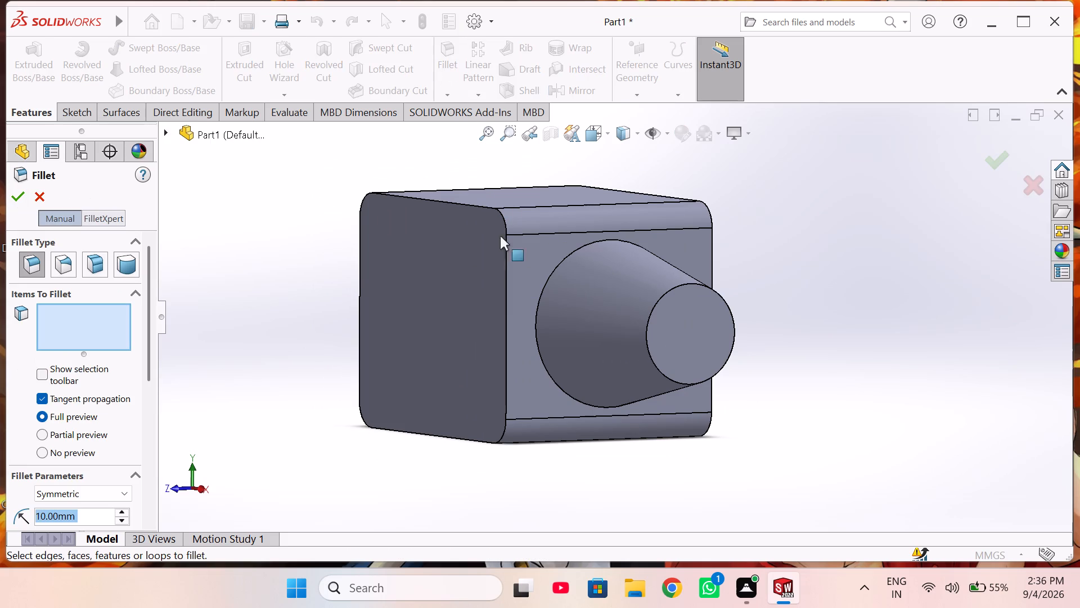
{"action": "left_click", "coordinate": [544, 288]}
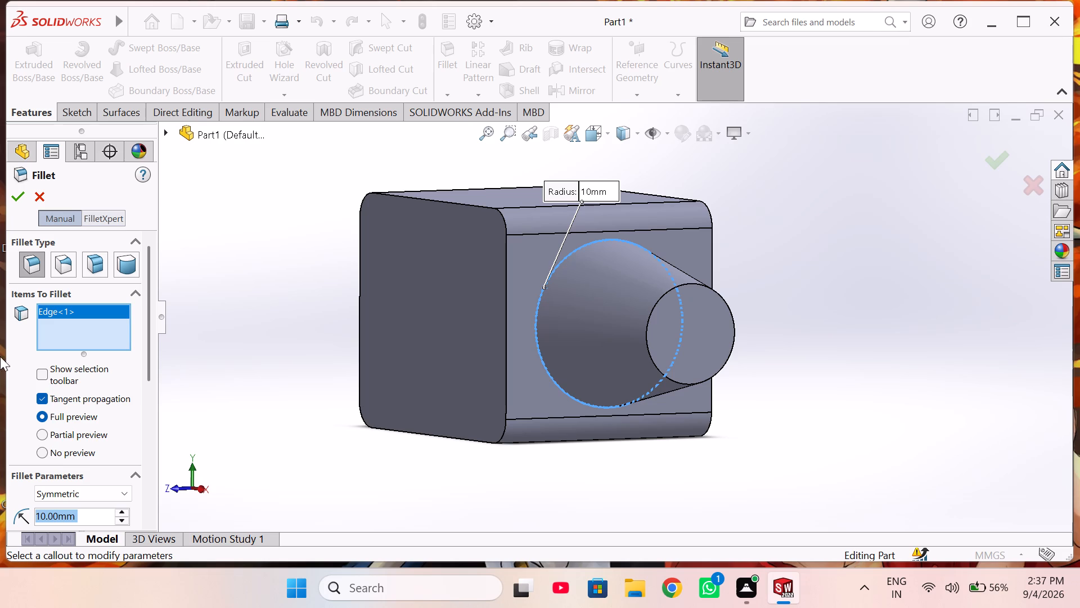
{"action": "scroll", "coordinate": [106, 379], "scroll_direction": "down", "scroll_amount": 2}
{"action": "key", "text": "5"}
{"action": "key", "text": "Return"}
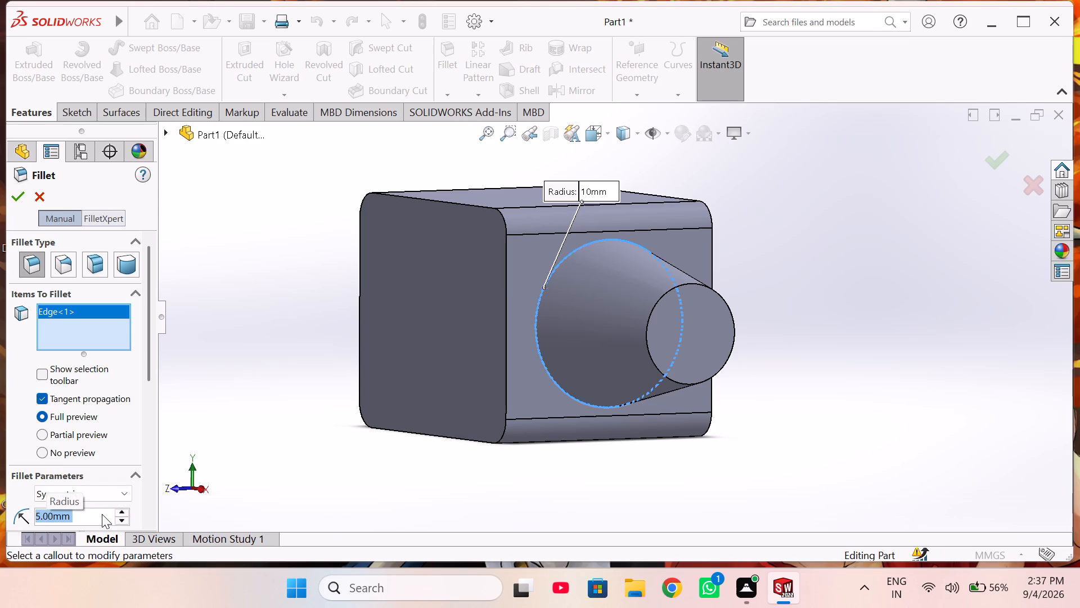
{"action": "key", "text": "3"}
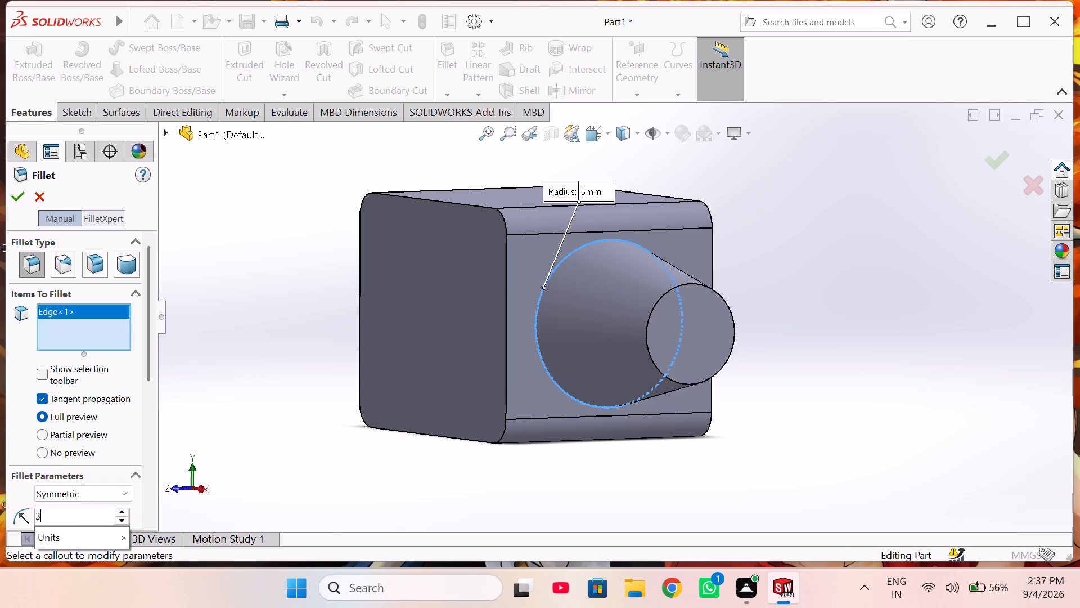
{"action": "key", "text": "Return"}
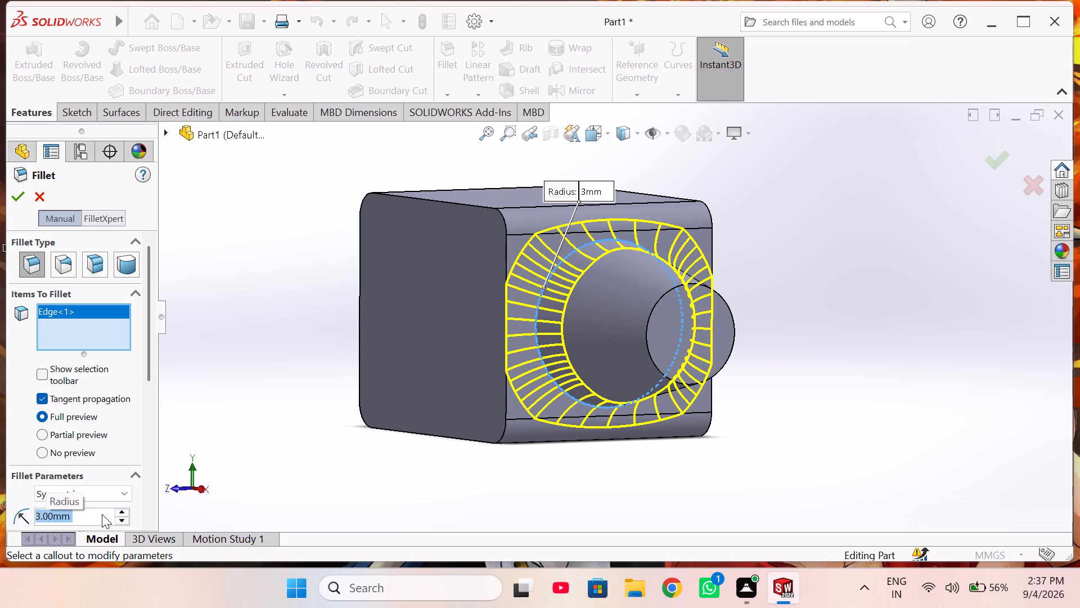
{"action": "key", "text": "2"}
{"action": "key", "text": "Return"}
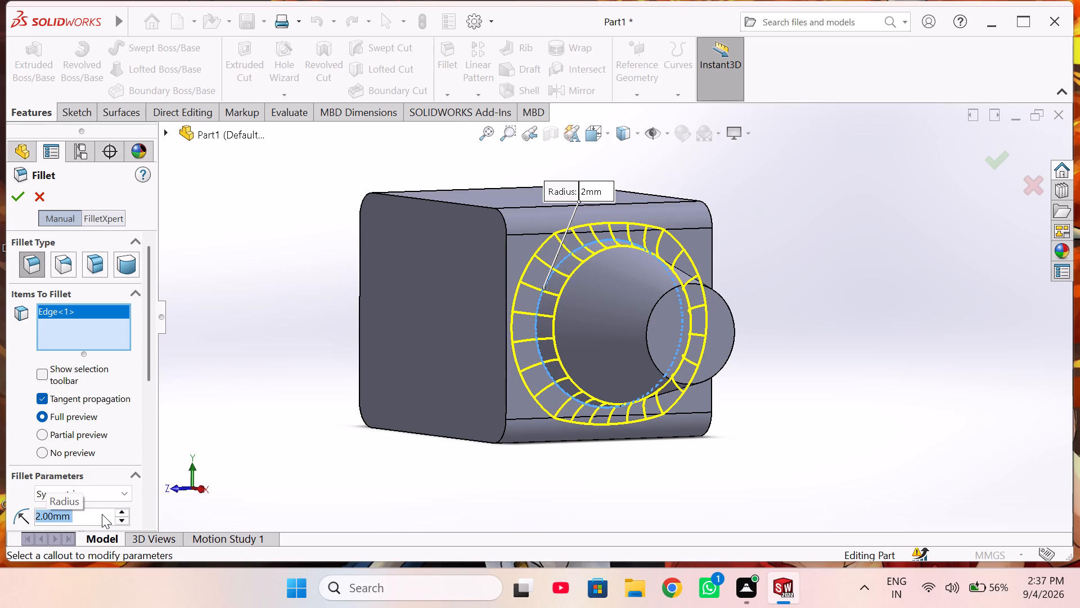
{"action": "key", "text": "1"}
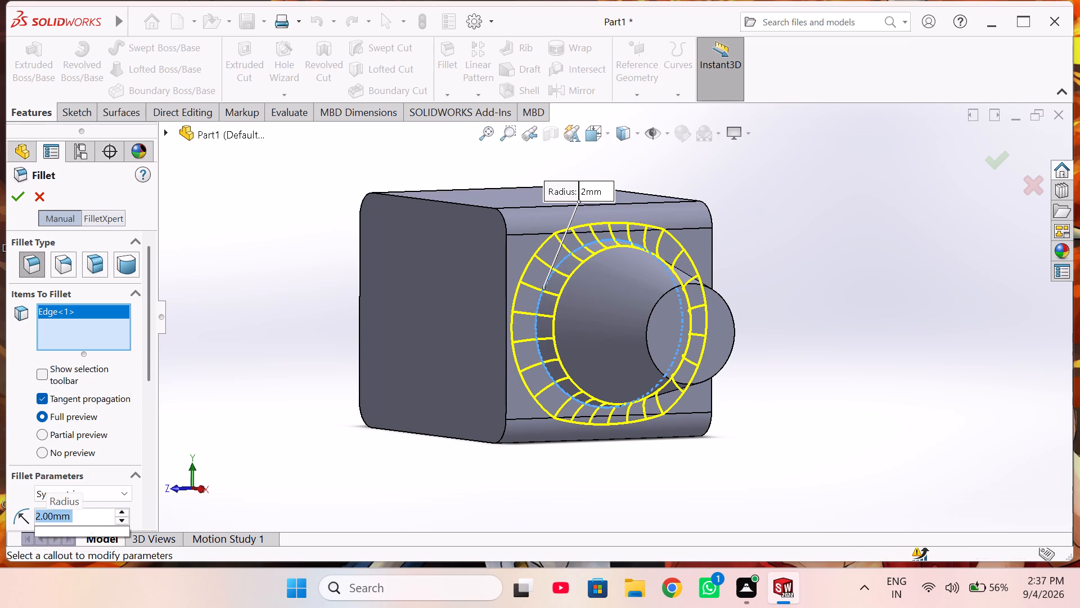
{"action": "key", "text": "Return"}
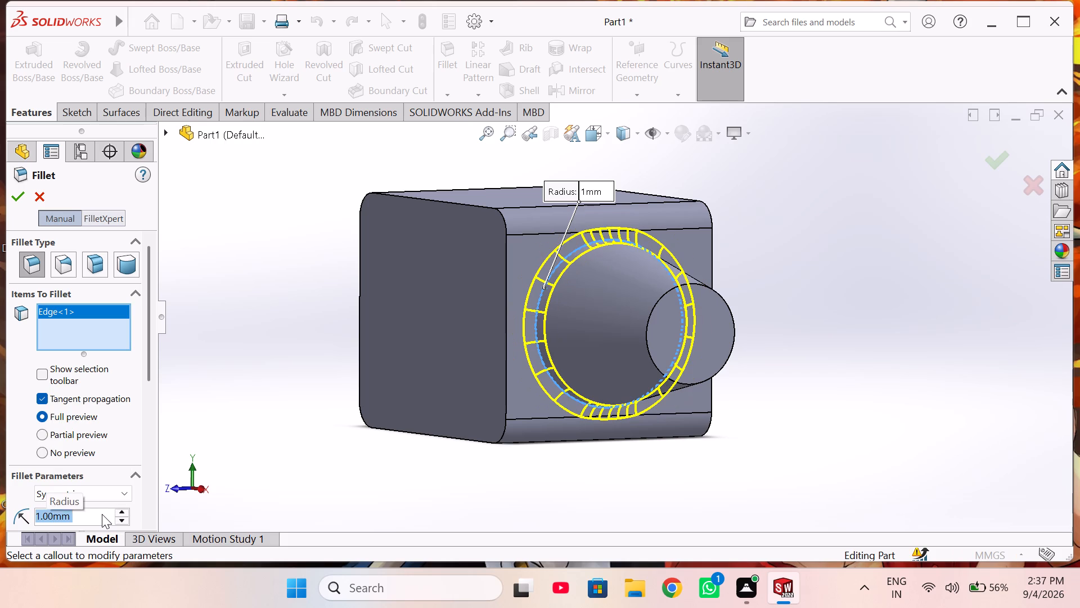
{"action": "left_click", "coordinate": [17, 203]}
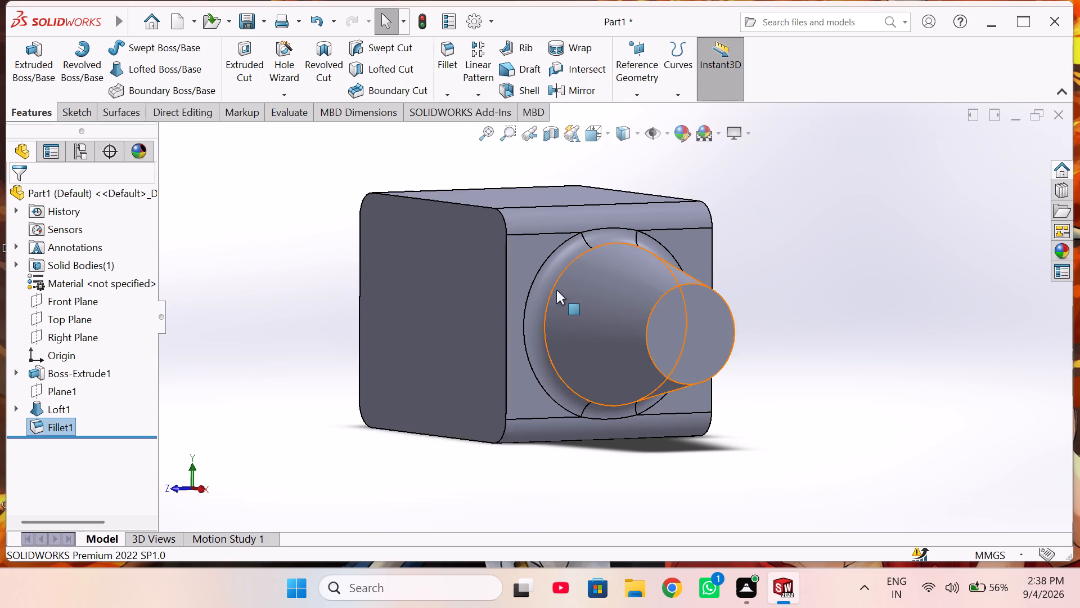
On the Top Plane, sketch a horizontal construction line about 36 mm long through the origin, extending past both ends of the part.
{"action": "middle_click_drag", "start_coordinate": [556, 293], "coordinate": [520, 297]}
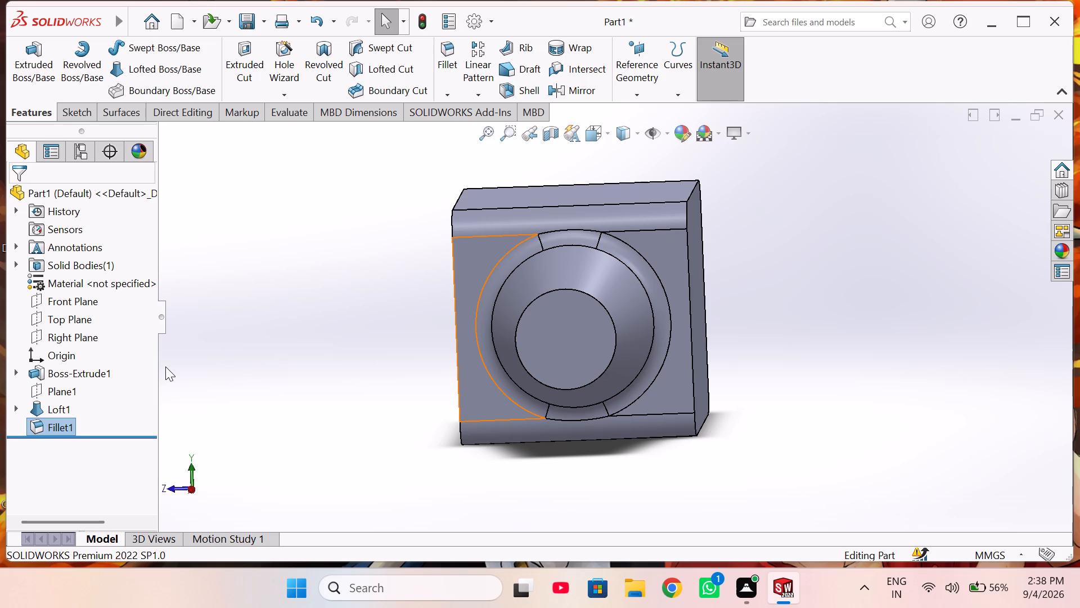
{"action": "left_click", "coordinate": [71, 319]}
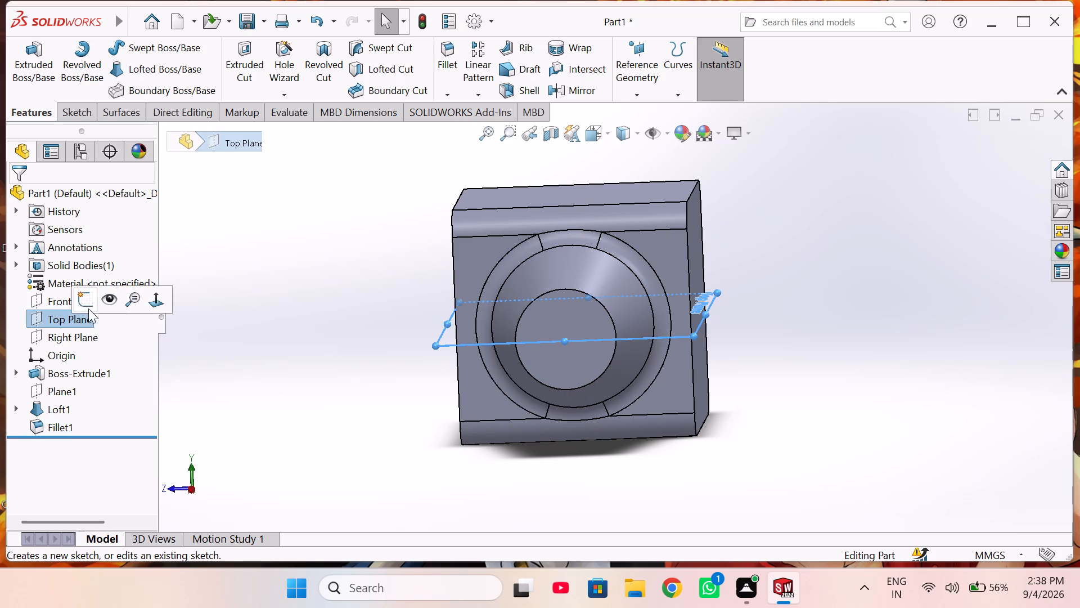
{"action": "left_click", "coordinate": [87, 303]}
{"action": "left_click", "coordinate": [215, 297]}
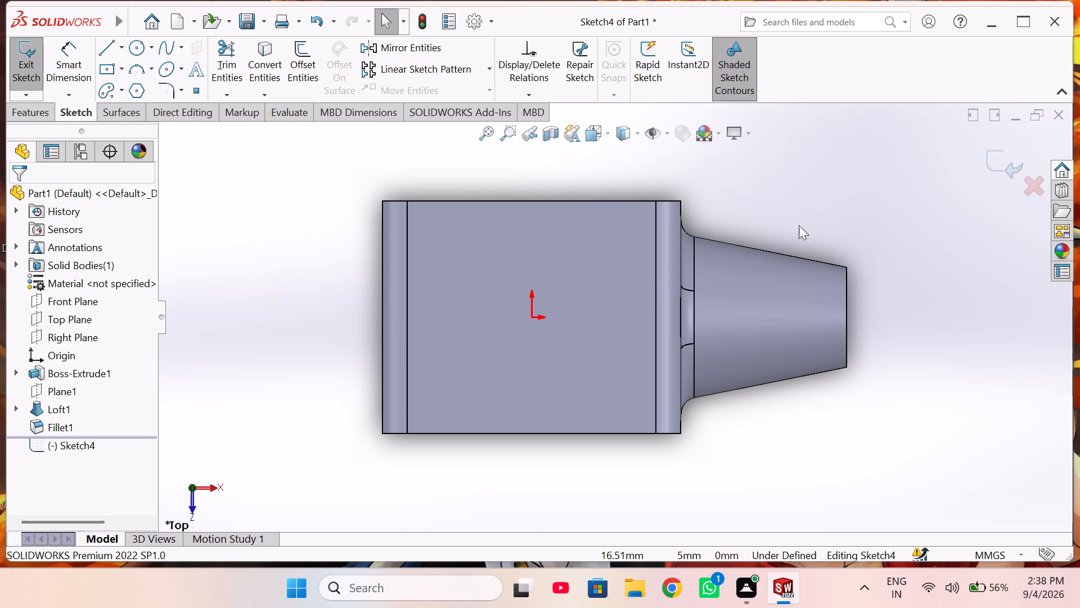
{"action": "right_click_drag", "start_coordinate": [277, 262], "coordinate": [260, 265]}
{"action": "right_click_drag", "start_coordinate": [260, 265], "coordinate": [159, 303]}
{"action": "left_click", "coordinate": [70, 381]}
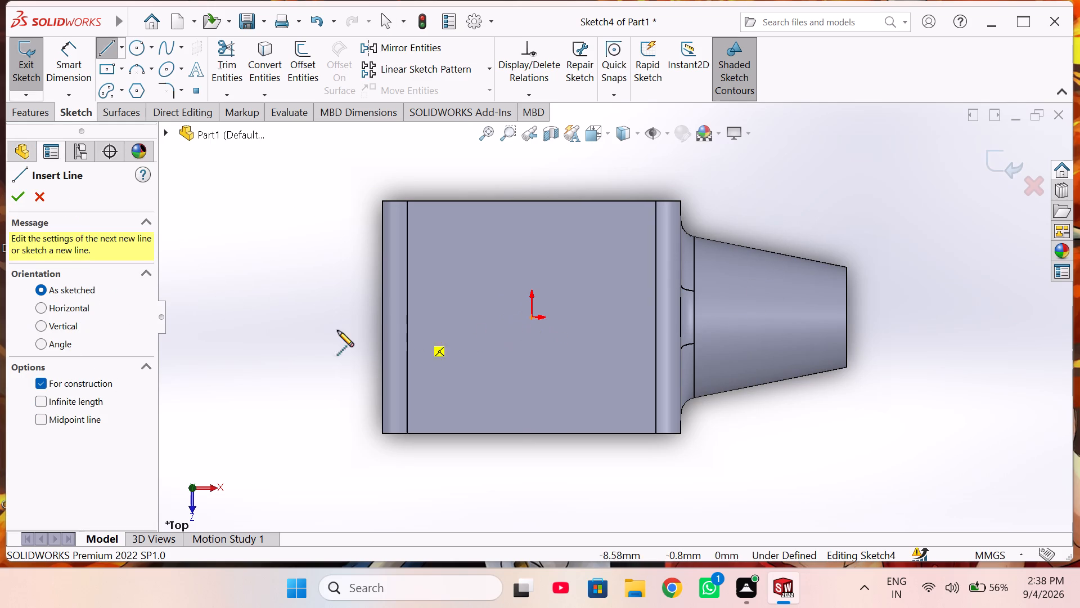
{"action": "left_click", "coordinate": [344, 316]}
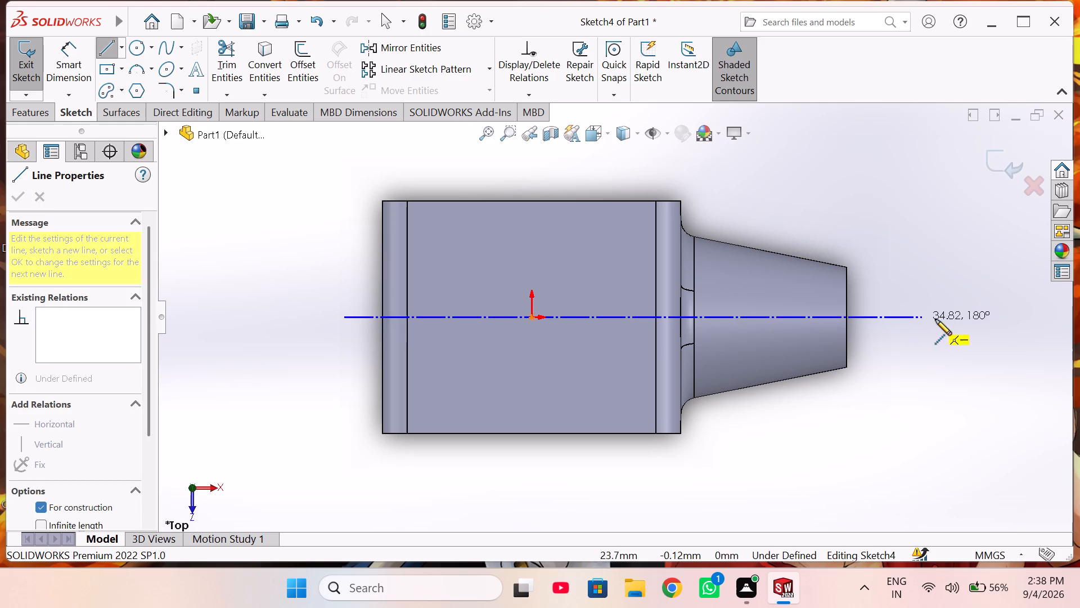
{"action": "left_click", "coordinate": [946, 318]}
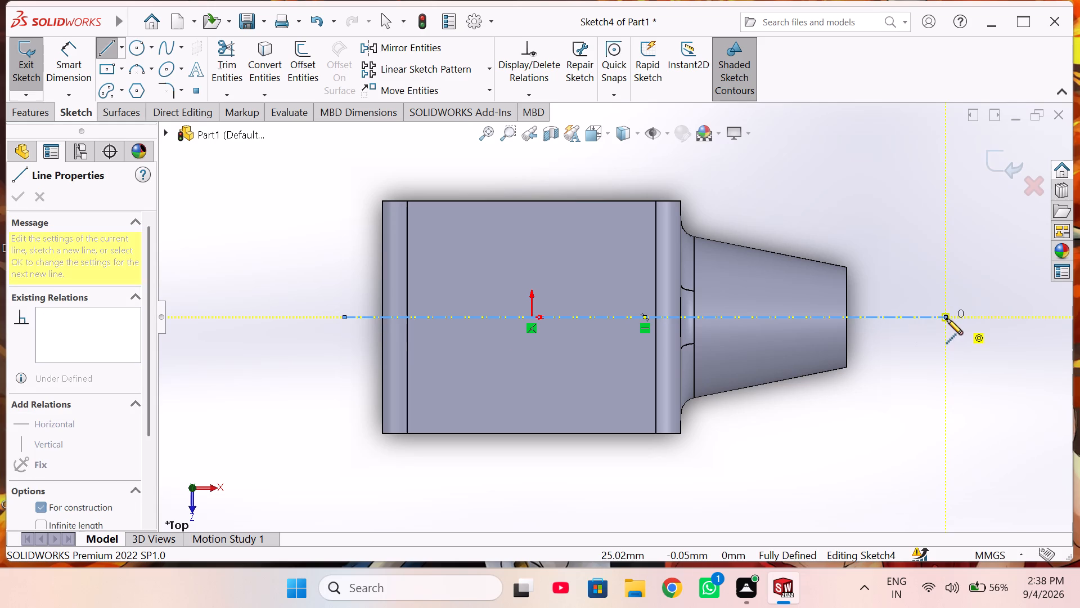
{"action": "right_click", "coordinate": [947, 319]}
{"action": "left_click", "coordinate": [949, 326]}
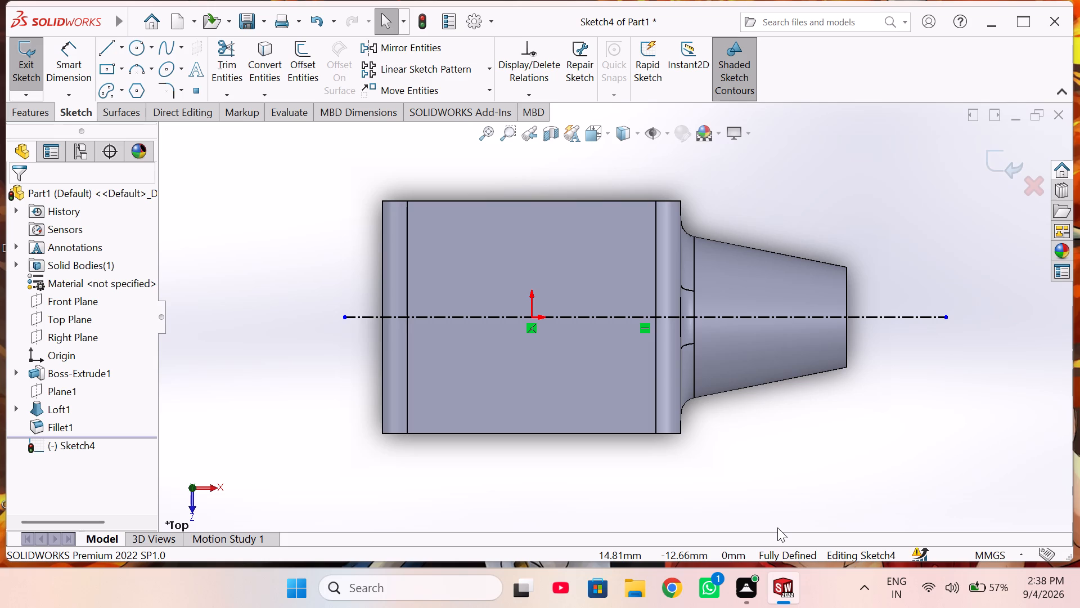
Place a sketch point on the centerline inside the taper and dimension it 5 mm from the taper's small end.
{"action": "right_click_drag", "start_coordinate": [829, 458], "coordinate": [821, 462]}
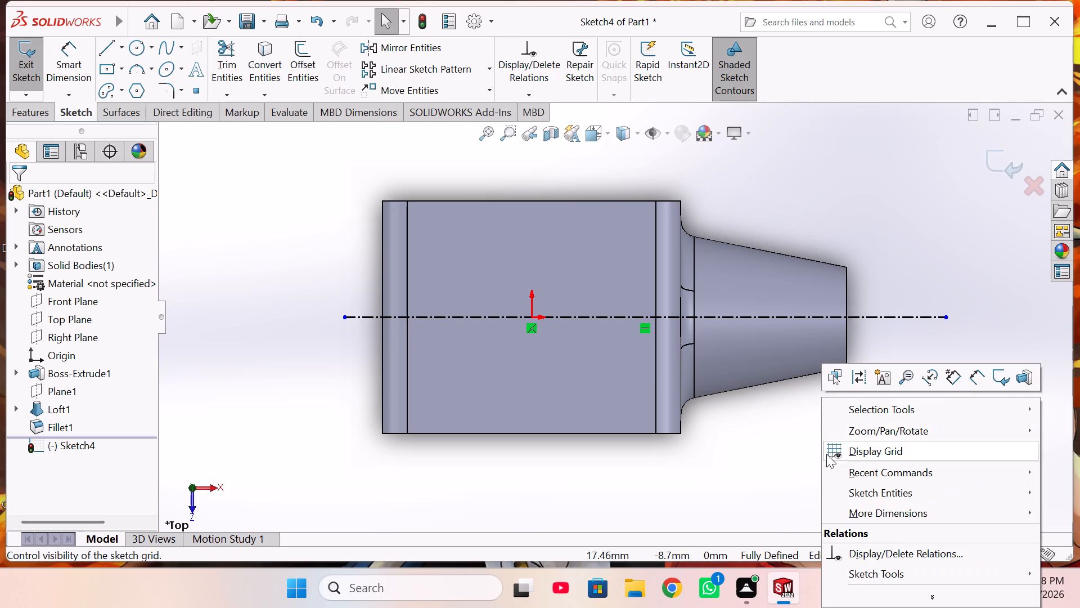
{"action": "left_click", "coordinate": [769, 419]}
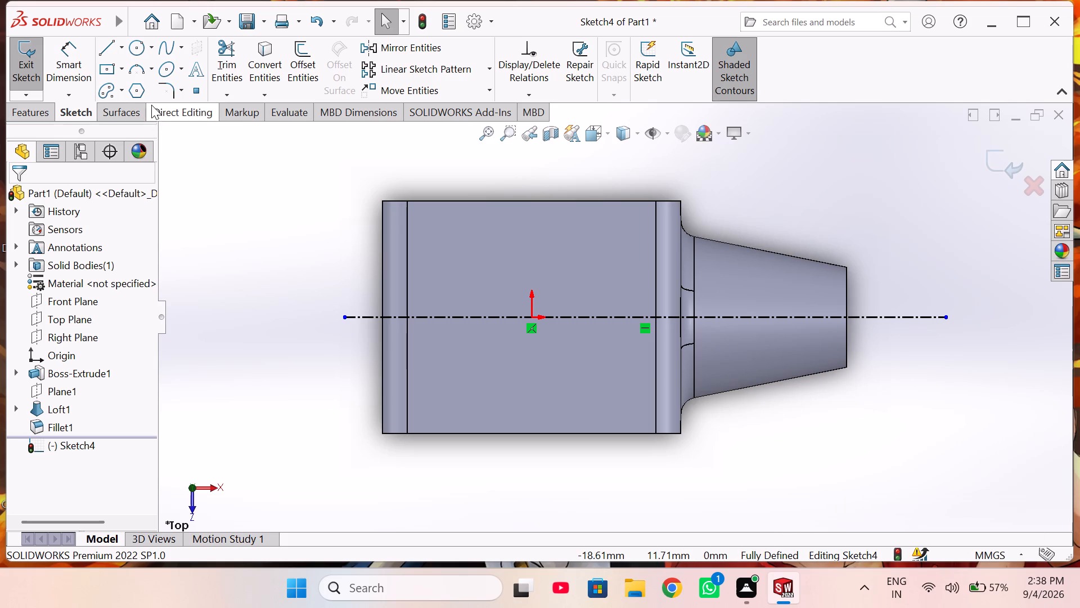
{"action": "left_click", "coordinate": [200, 94]}
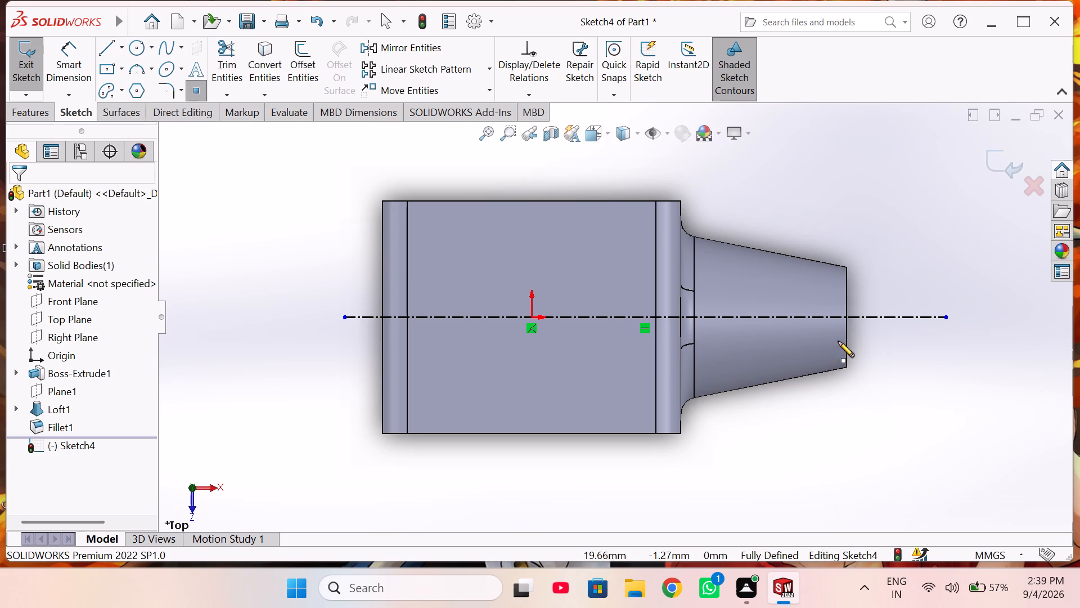
{"action": "left_click", "coordinate": [769, 317]}
{"action": "right_click_drag", "start_coordinate": [847, 369], "coordinate": [853, 234]}
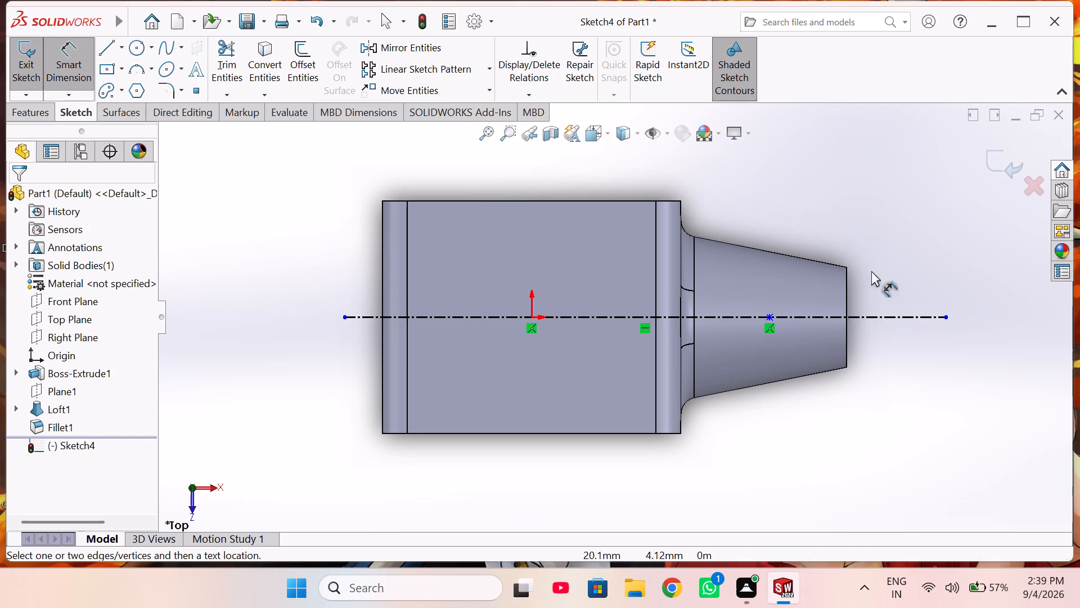
{"action": "left_click", "coordinate": [845, 309]}
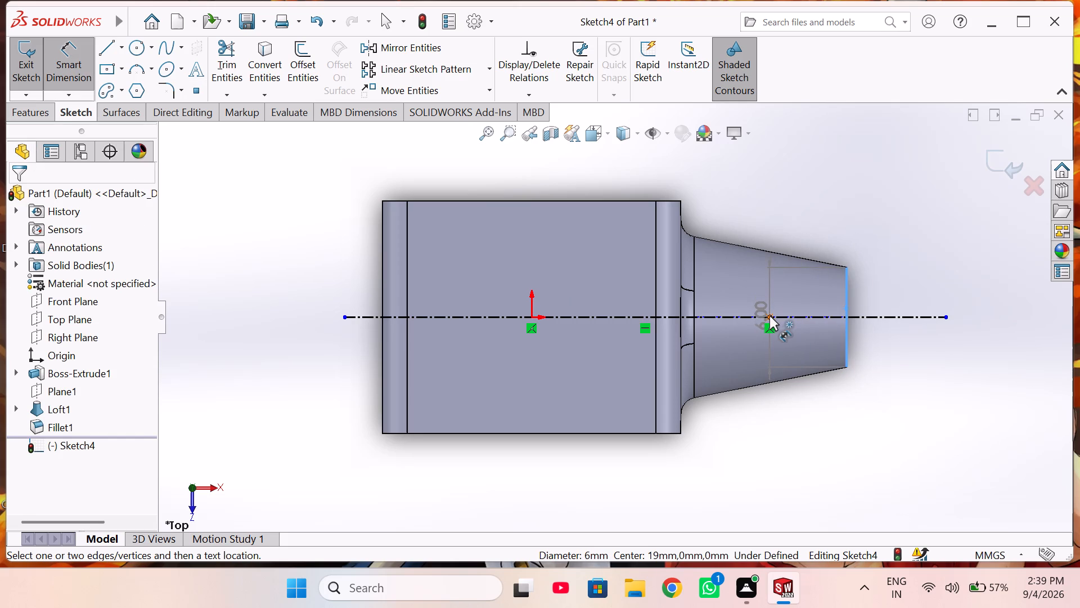
{"action": "left_click", "coordinate": [769, 316]}
{"action": "left_click", "coordinate": [817, 229]}
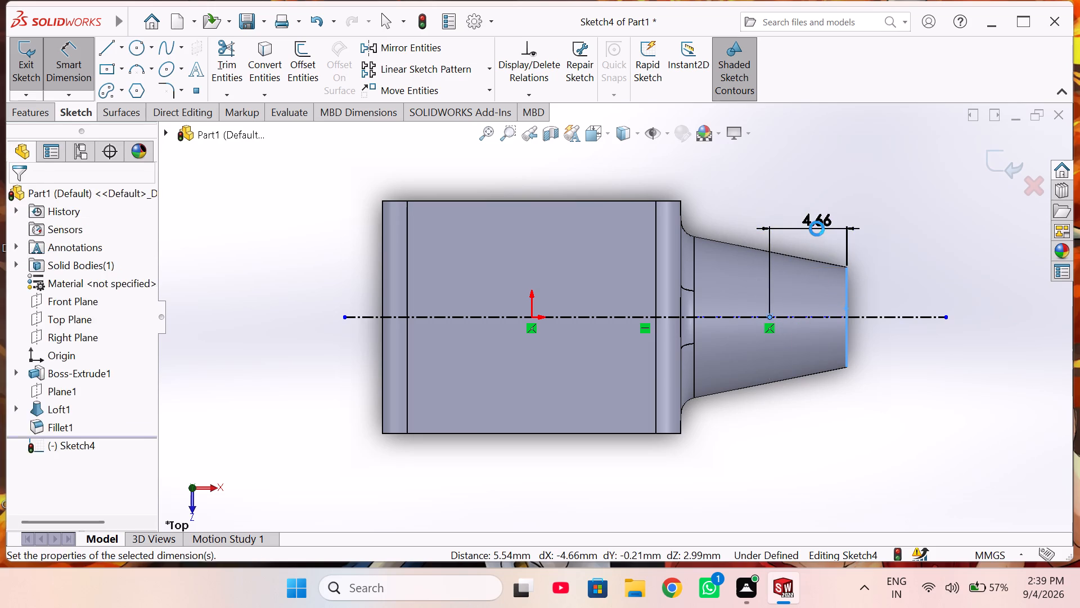
{"action": "key", "text": "5"}
{"action": "key", "text": "Return"}
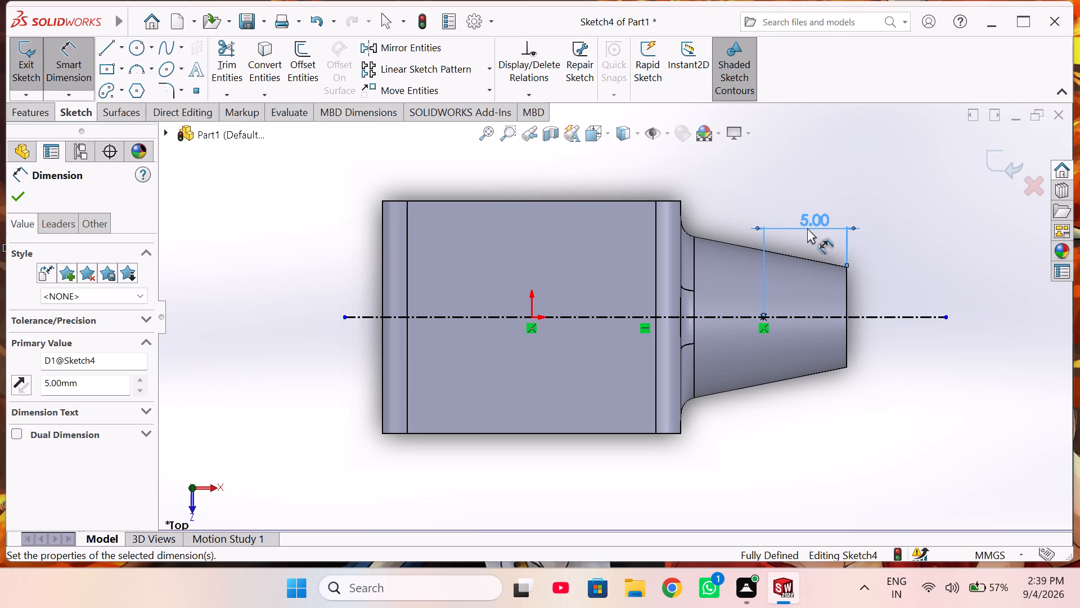
Add a horizontal relation between the sketch point in the taper and the origin.
{"action": "scroll", "coordinate": [637, 293], "scroll_direction": "down", "scroll_amount": 1}
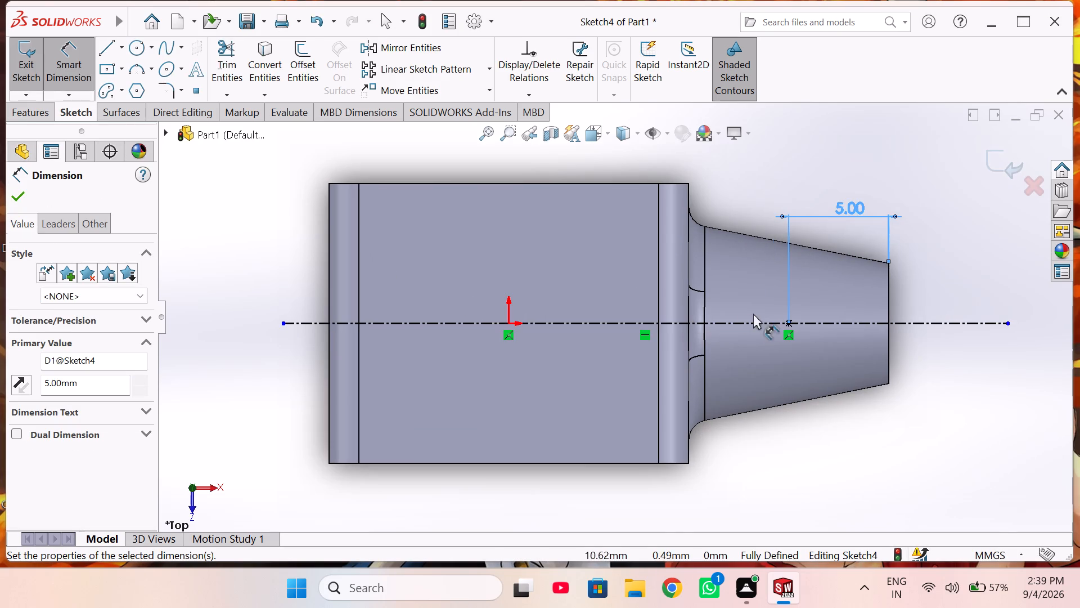
{"action": "scroll", "coordinate": [762, 313], "scroll_direction": "down", "scroll_amount": 2}
{"action": "left_click", "coordinate": [780, 330]}
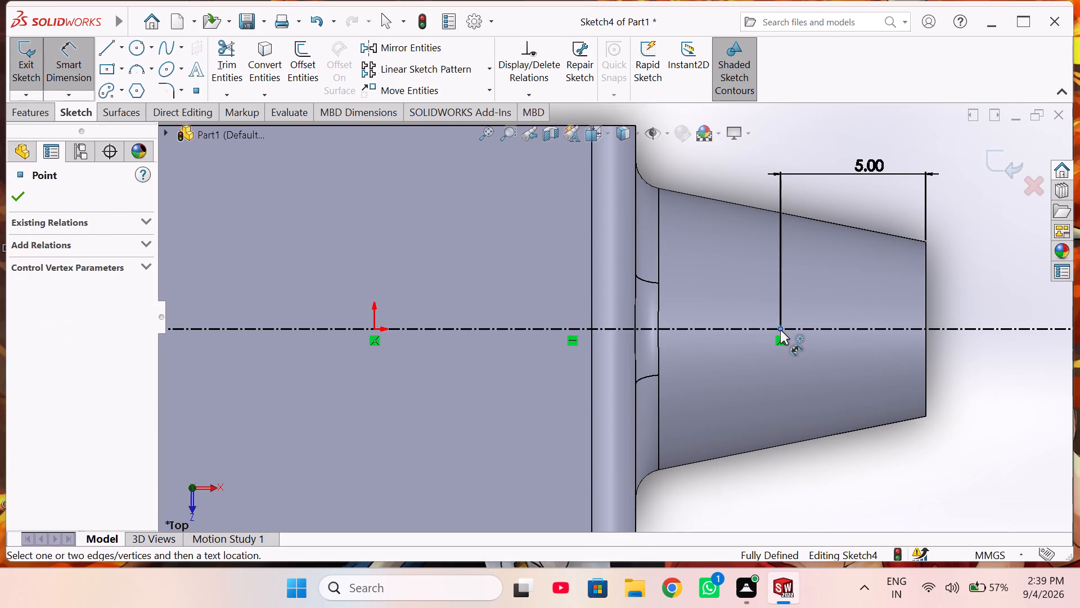
{"action": "left_click", "coordinate": [1015, 383]}
{"action": "right_click", "coordinate": [1001, 383]}
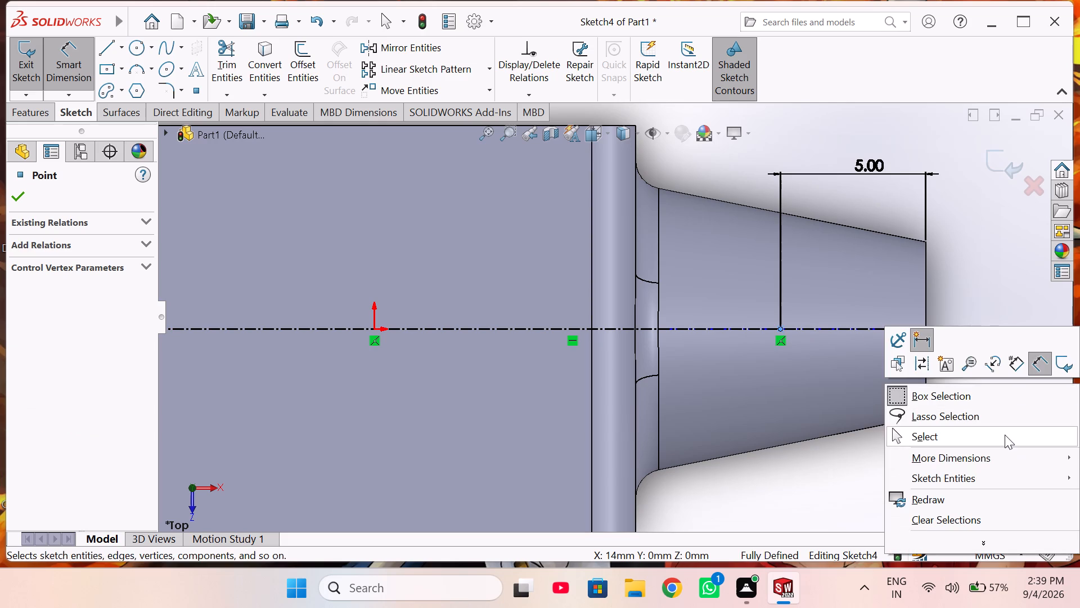
{"action": "left_click", "coordinate": [1005, 435]}
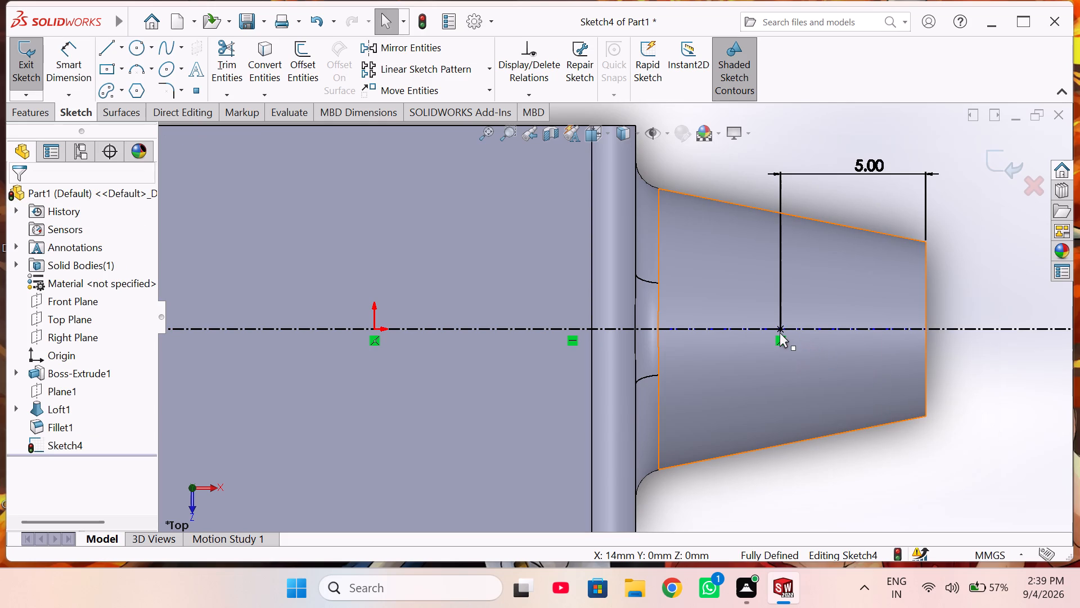
{"action": "left_click", "coordinate": [780, 332]}
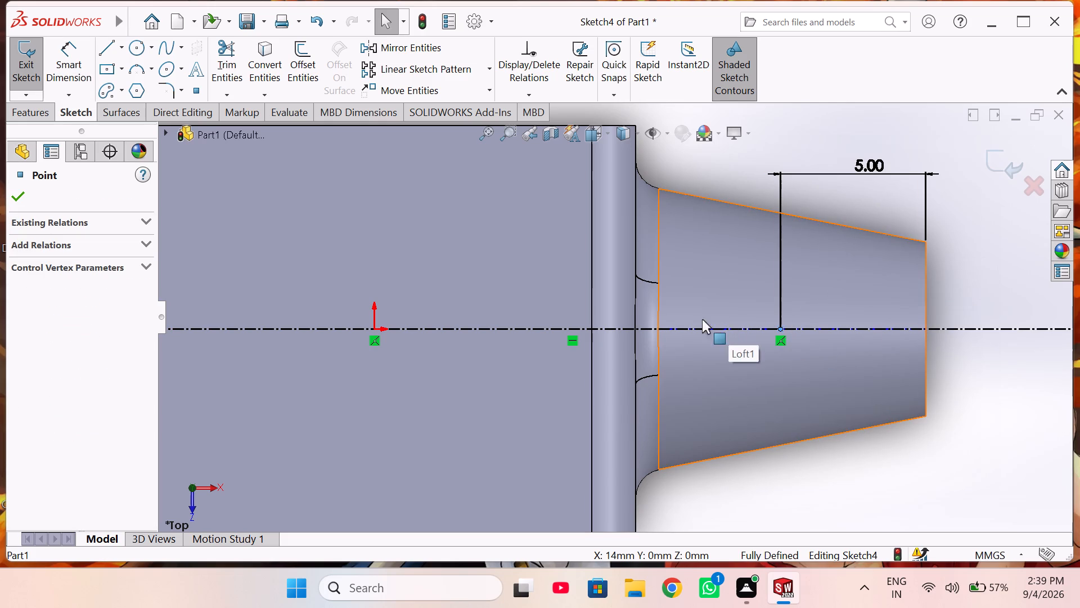
{"action": "left_click", "coordinate": [373, 329], "text": "ctrl"}
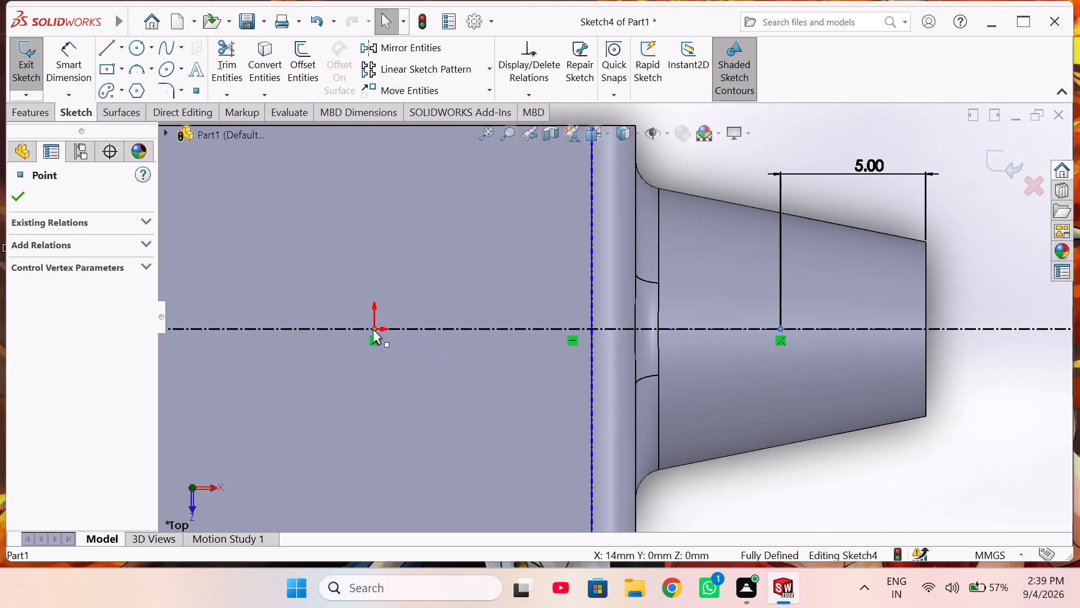
{"action": "left_click", "coordinate": [407, 272]}
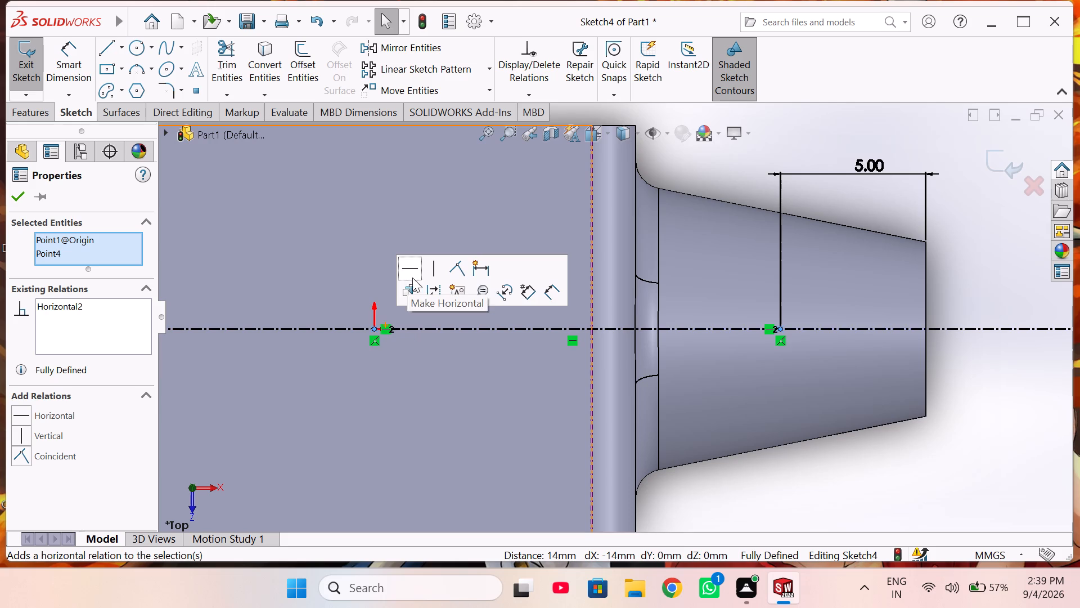
{"action": "left_click", "coordinate": [832, 449]}
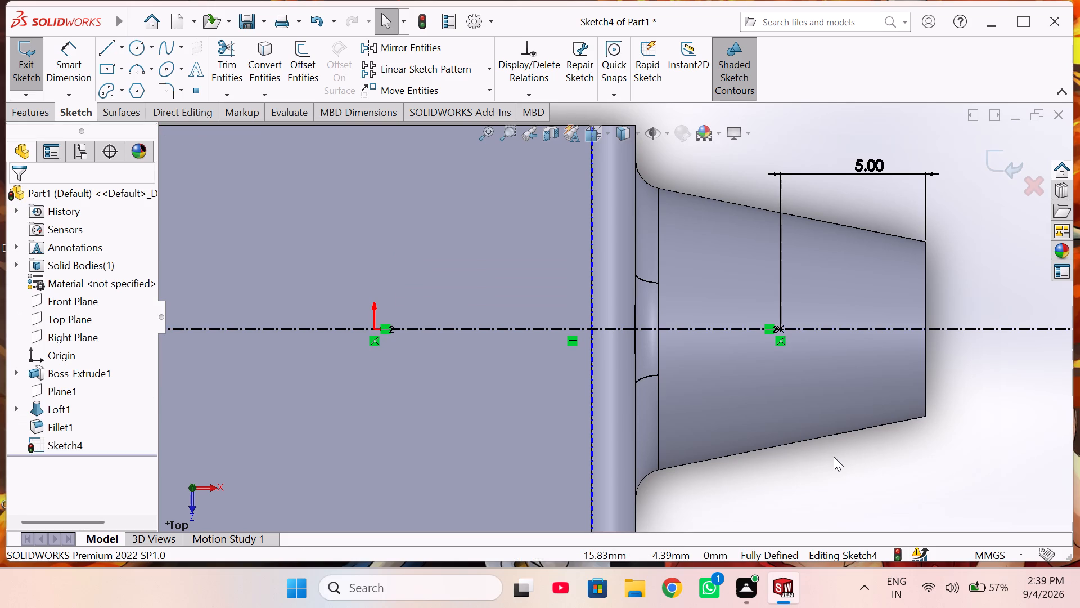
{"action": "left_click", "coordinate": [840, 471]}
Reposition the 5 mm dimension to the opposite side of the centerline, clear of the taper's outline.
{"action": "scroll", "coordinate": [849, 458], "scroll_direction": "up", "scroll_amount": 3}
{"action": "left_click", "coordinate": [786, 442]}
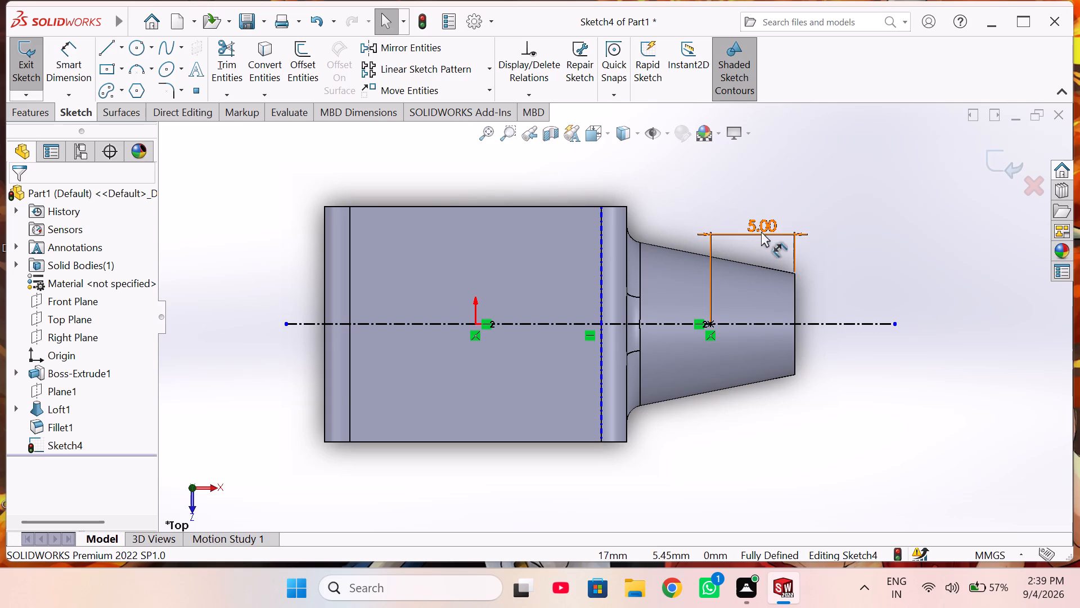
{"action": "left_click_drag", "start_coordinate": [761, 229], "coordinate": [733, 450]}
{"action": "left_click", "coordinate": [848, 436]}
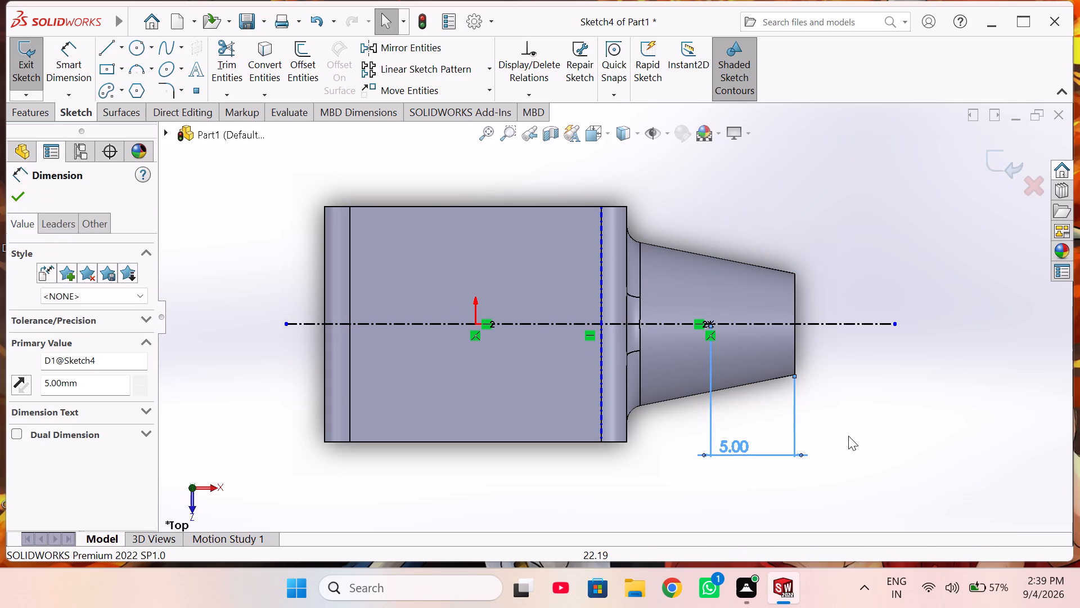
Sketch a slanted construction line about 10.7 mm long from the sketch point, leaning toward the taper's small end.
{"action": "right_click_drag", "start_coordinate": [883, 410], "coordinate": [791, 404]}
{"action": "left_click", "coordinate": [74, 382]}
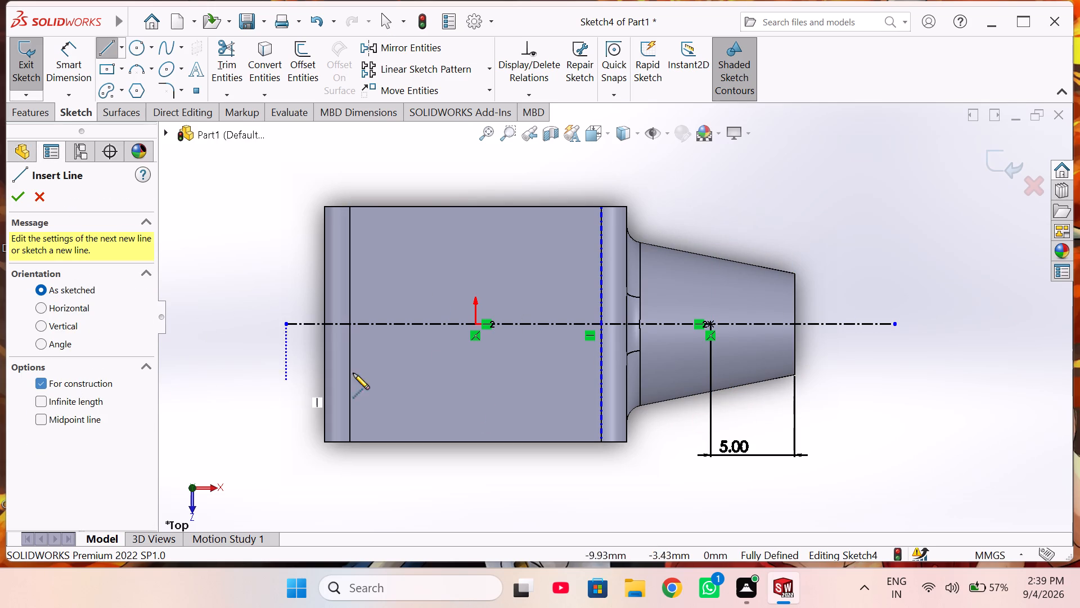
{"action": "left_click", "coordinate": [711, 324]}
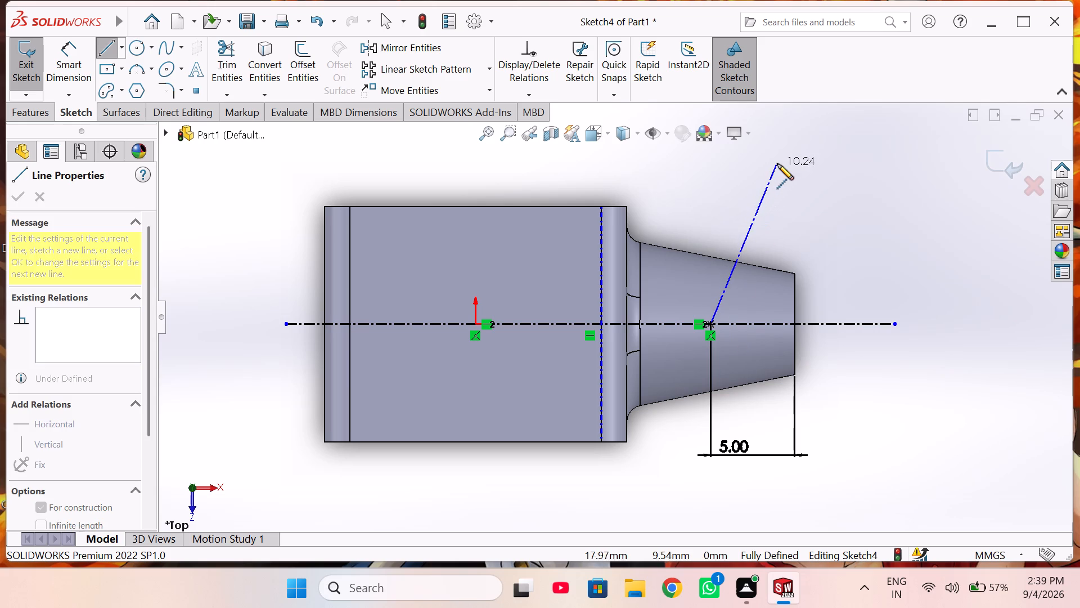
{"action": "left_click", "coordinate": [776, 157]}
{"action": "right_click", "coordinate": [853, 182]}
{"action": "left_click", "coordinate": [865, 190]}
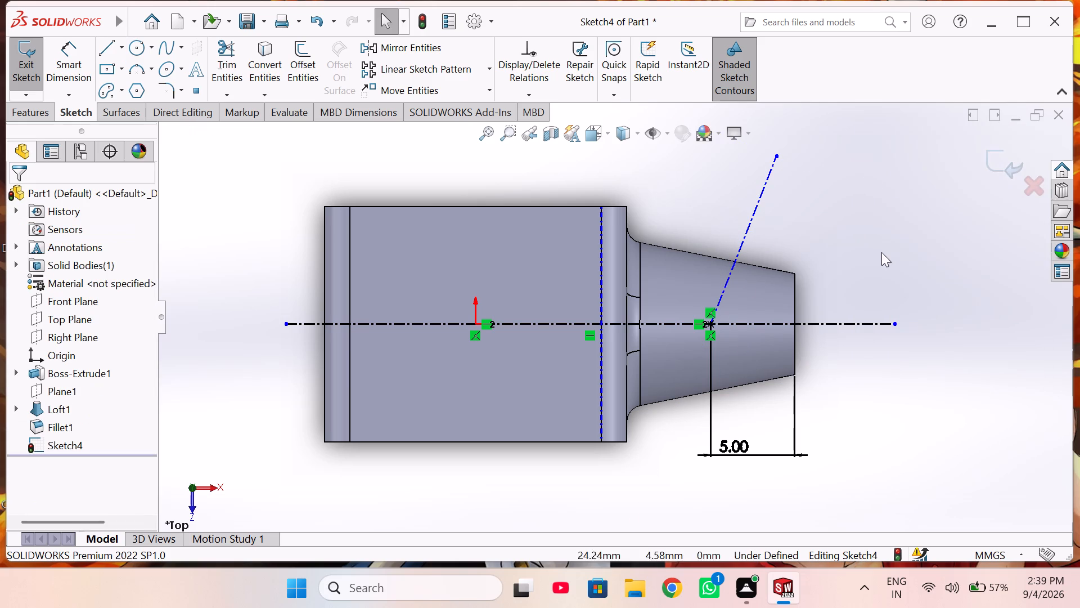
Dimension the angle between the slanted construction line and the horizontal centerline as 78 degrees.
{"action": "right_click_drag", "start_coordinate": [881, 252], "coordinate": [874, 169]}
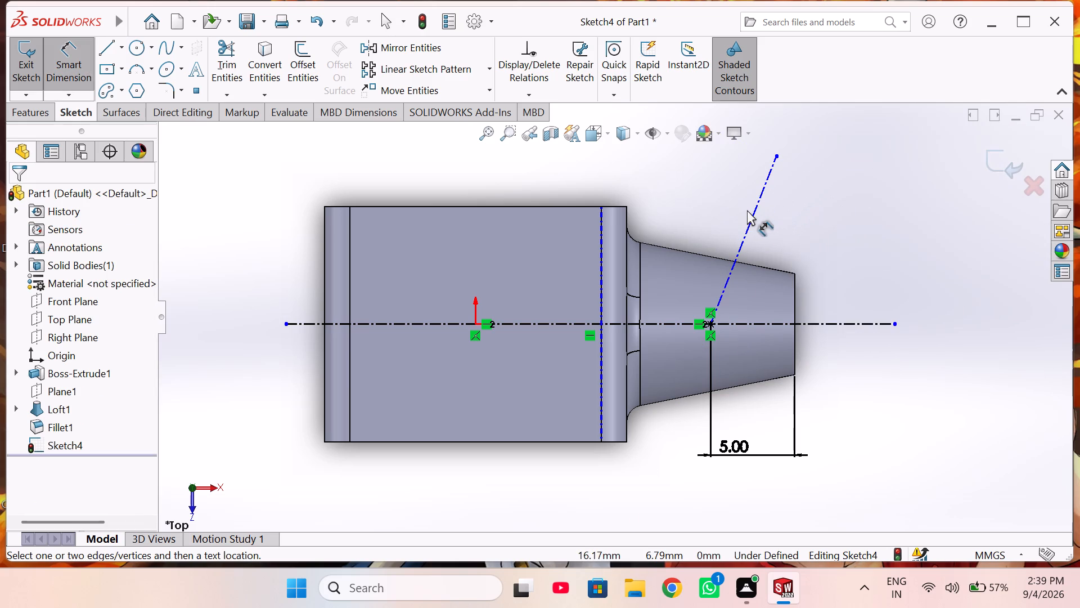
{"action": "left_click", "coordinate": [757, 216]}
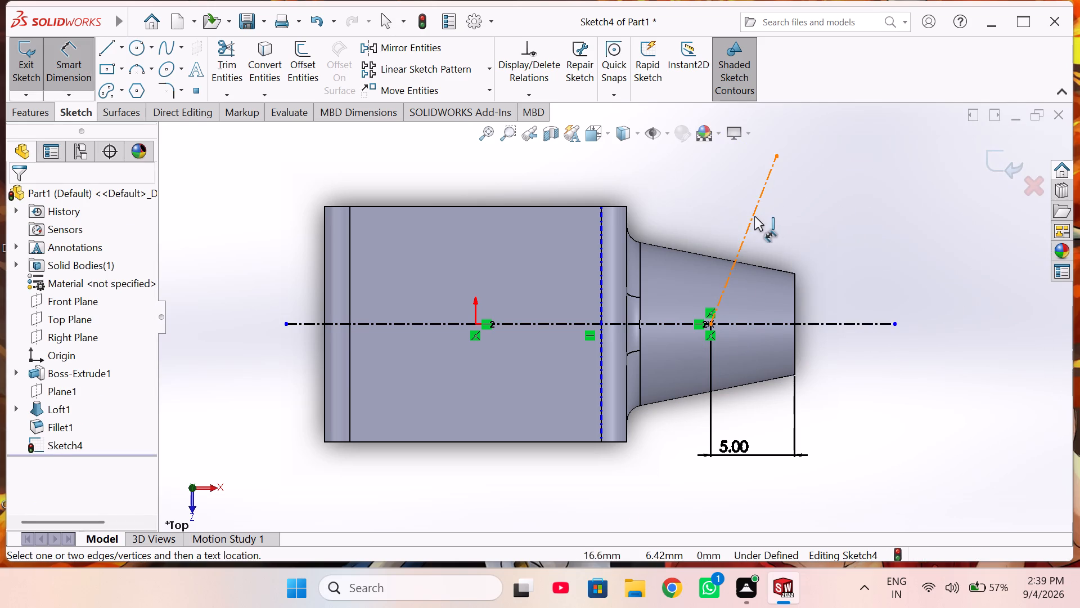
{"action": "left_click", "coordinate": [754, 216]}
{"action": "left_click", "coordinate": [785, 324]}
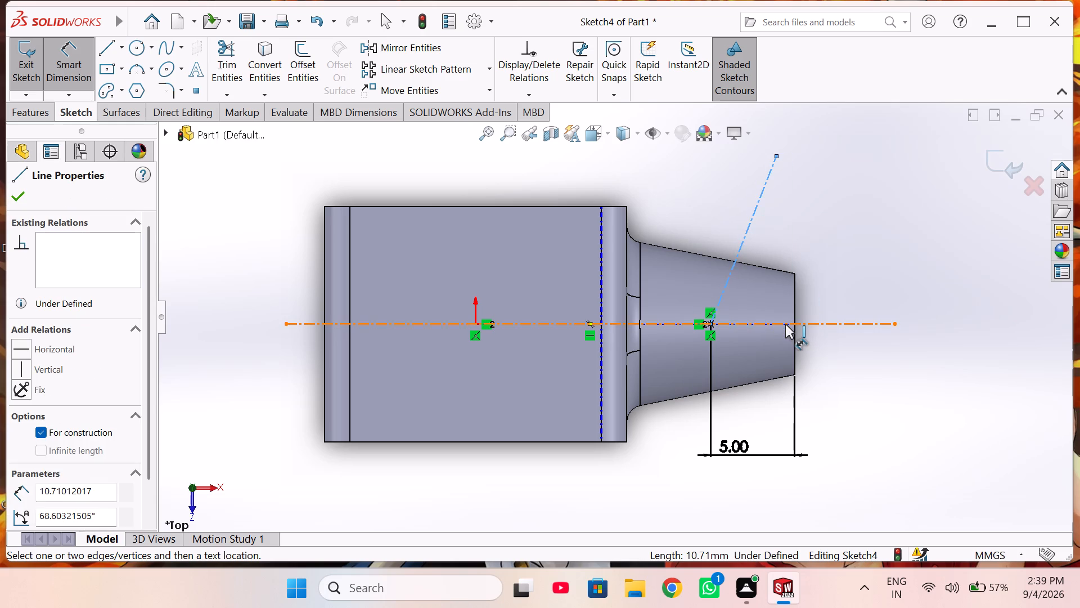
{"action": "left_click", "coordinate": [808, 248]}
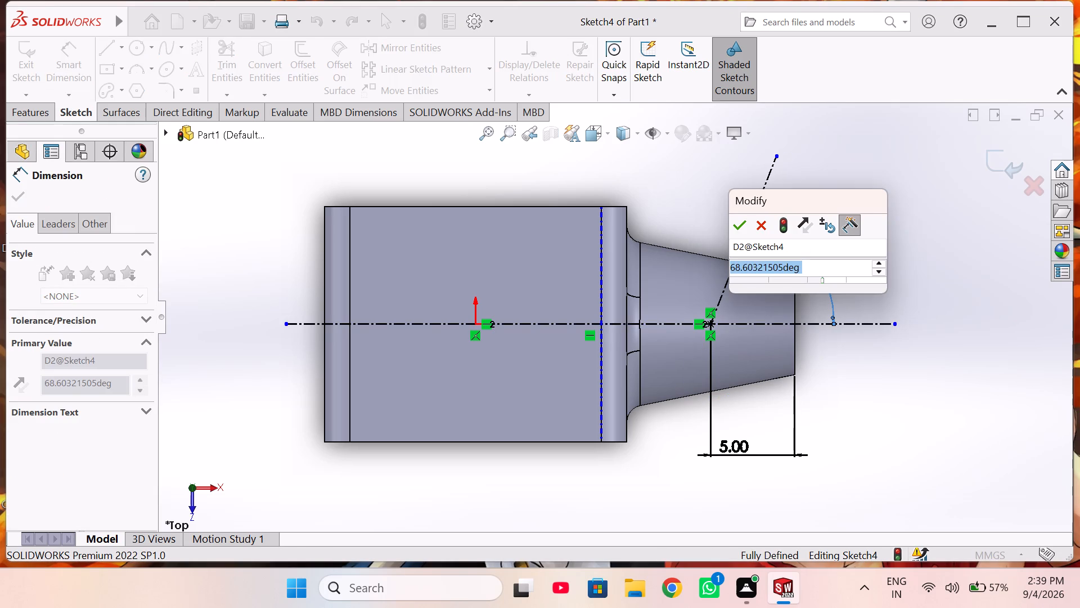
{"action": "type", "text": "78"}
{"action": "key", "text": "Return"}
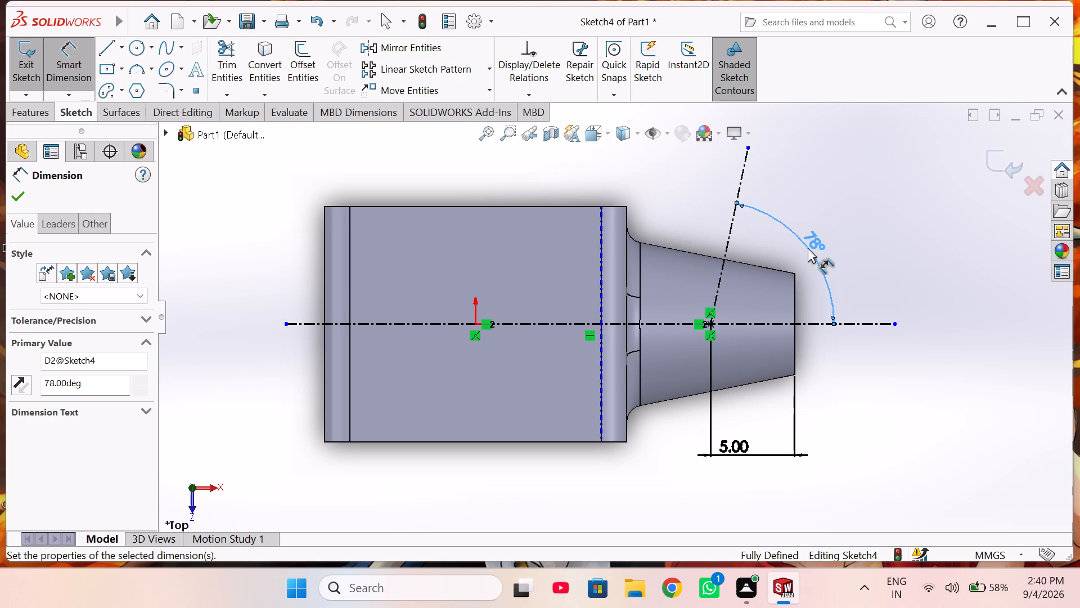
{"action": "right_click", "coordinate": [874, 198]}
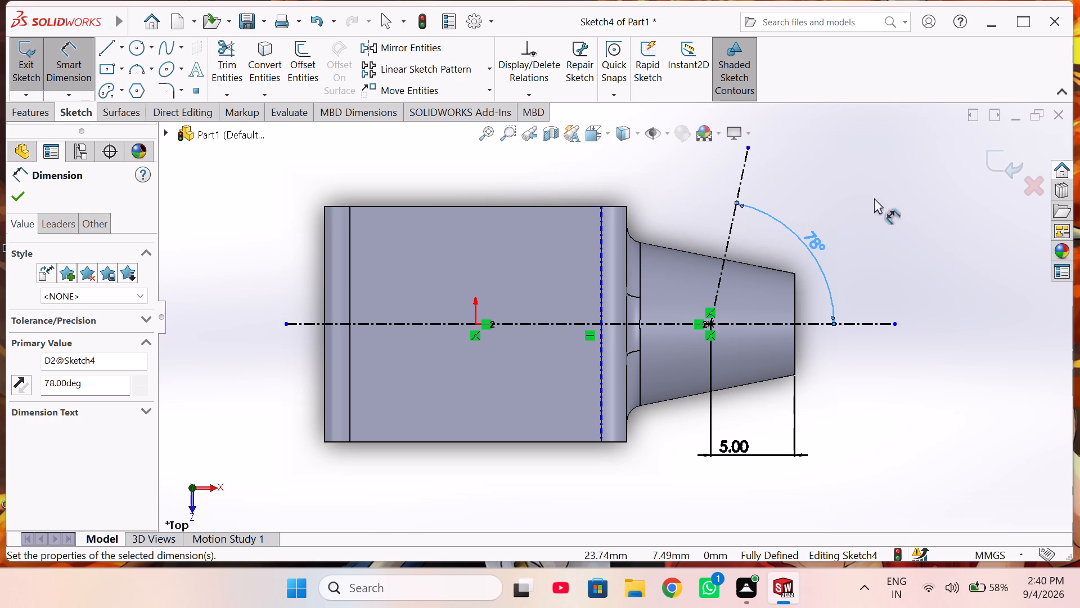
Shorten the slanted construction line to end about 7.5 mm from the centerline and move the 78-degree dimension closer to the taper.
{"action": "left_click", "coordinate": [897, 244]}
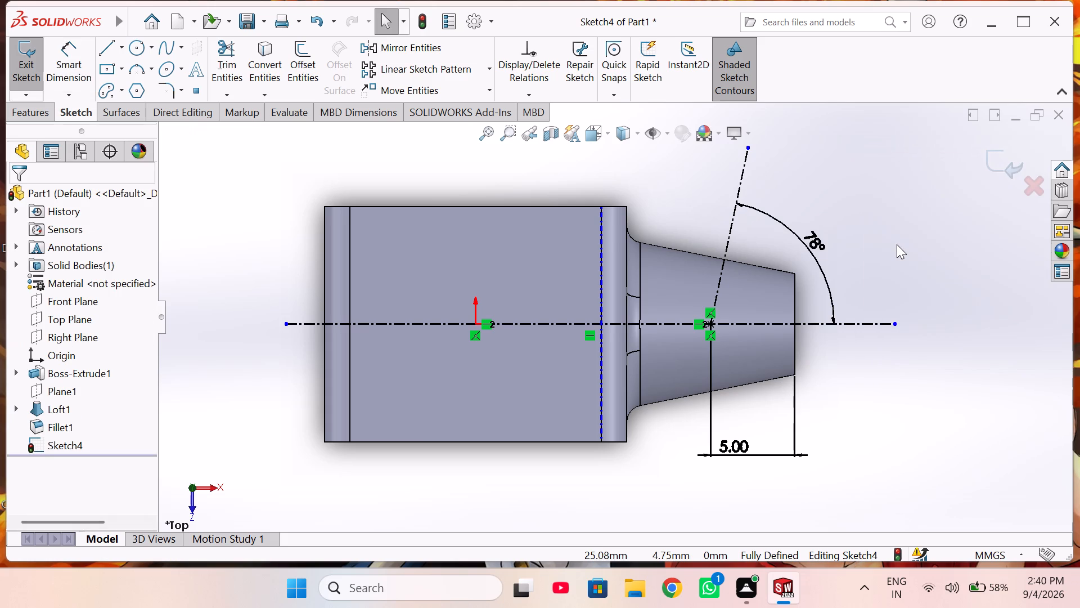
{"action": "scroll", "coordinate": [728, 226], "scroll_direction": "down", "scroll_amount": 3}
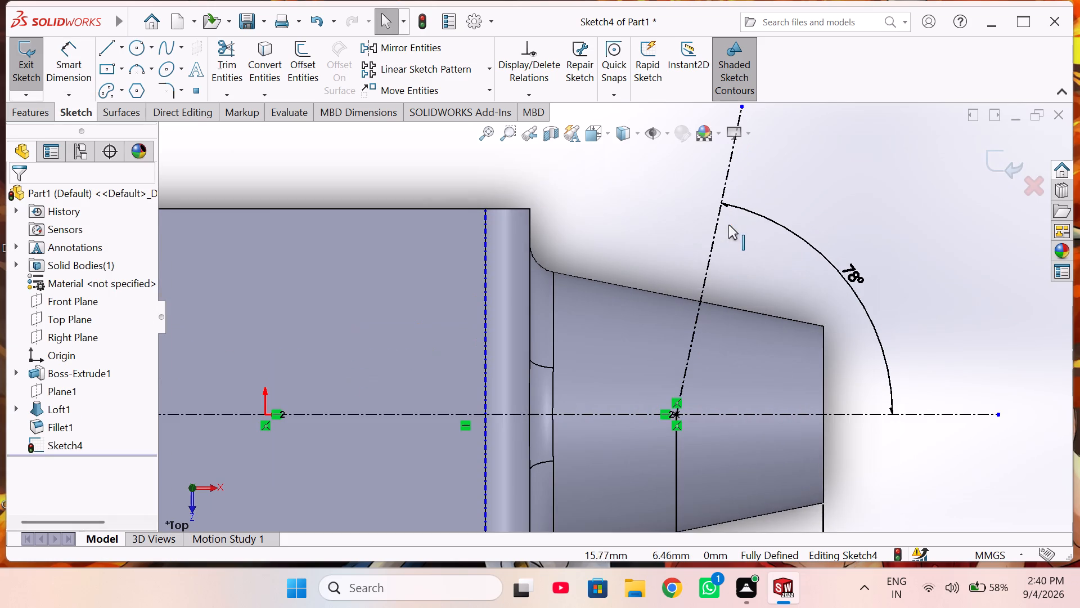
{"action": "middle_click_drag", "start_coordinate": [696, 373], "coordinate": [606, 416]}
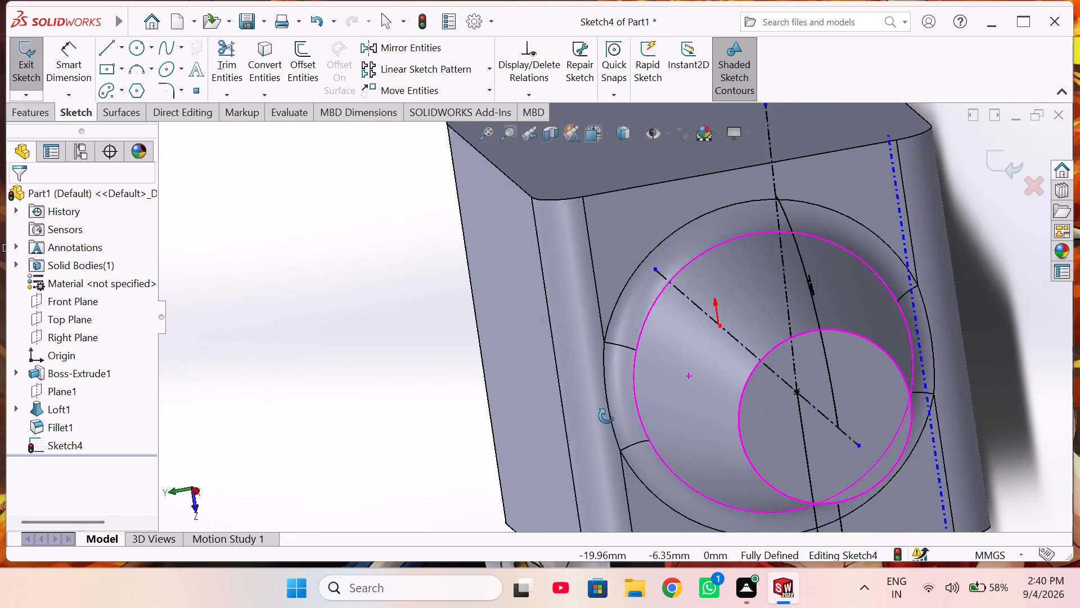
{"action": "middle_click_drag", "start_coordinate": [606, 416], "coordinate": [689, 352]}
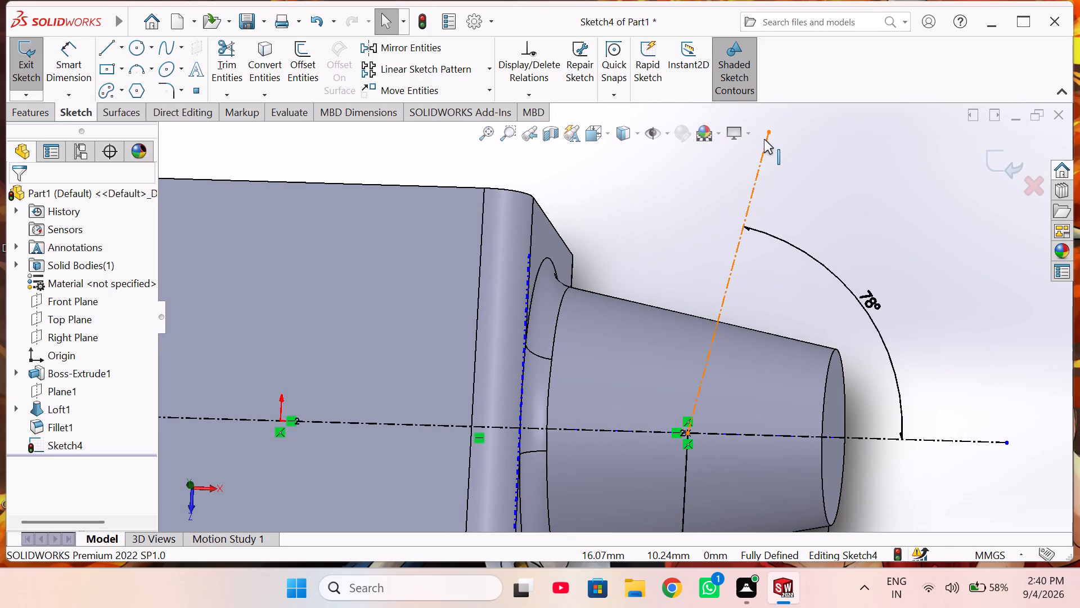
{"action": "scroll", "coordinate": [778, 162], "scroll_direction": "up", "scroll_amount": 1}
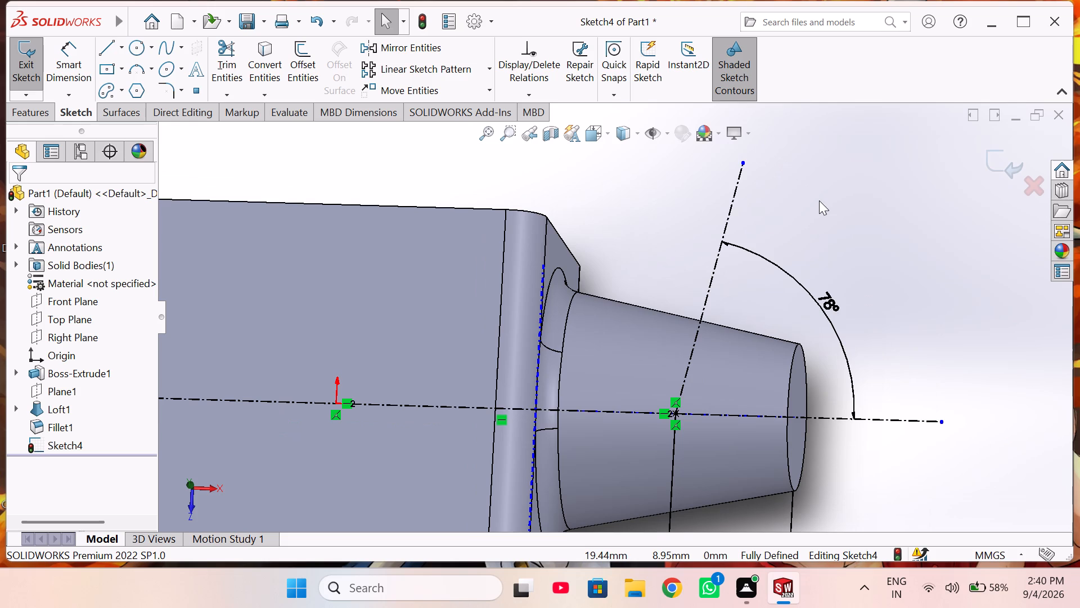
{"action": "right_click", "coordinate": [819, 199]}
{"action": "left_click", "coordinate": [775, 218]}
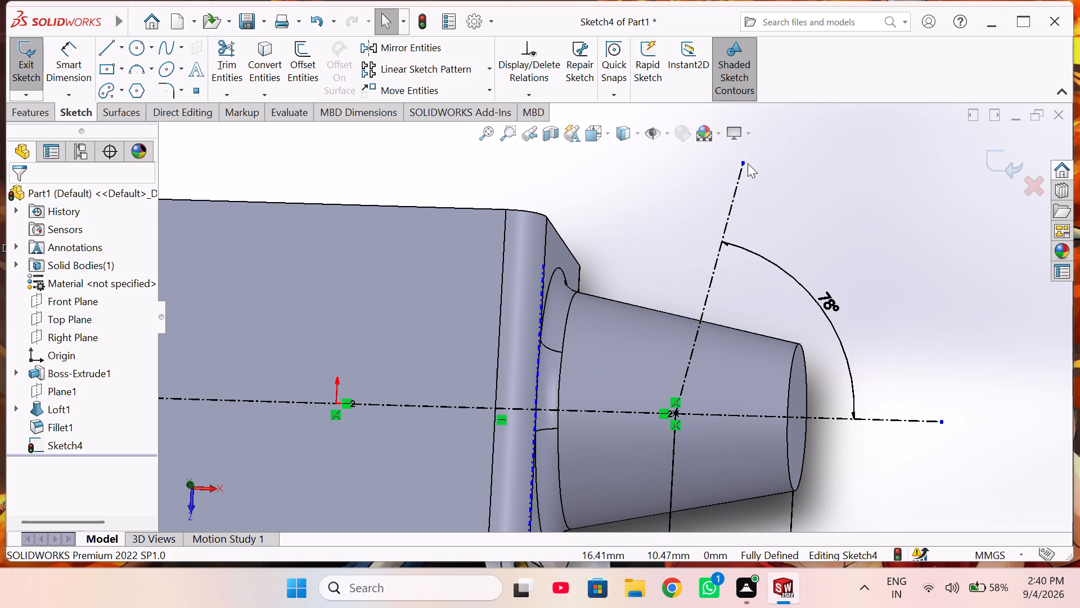
{"action": "left_click_drag", "start_coordinate": [742, 163], "coordinate": [715, 231]}
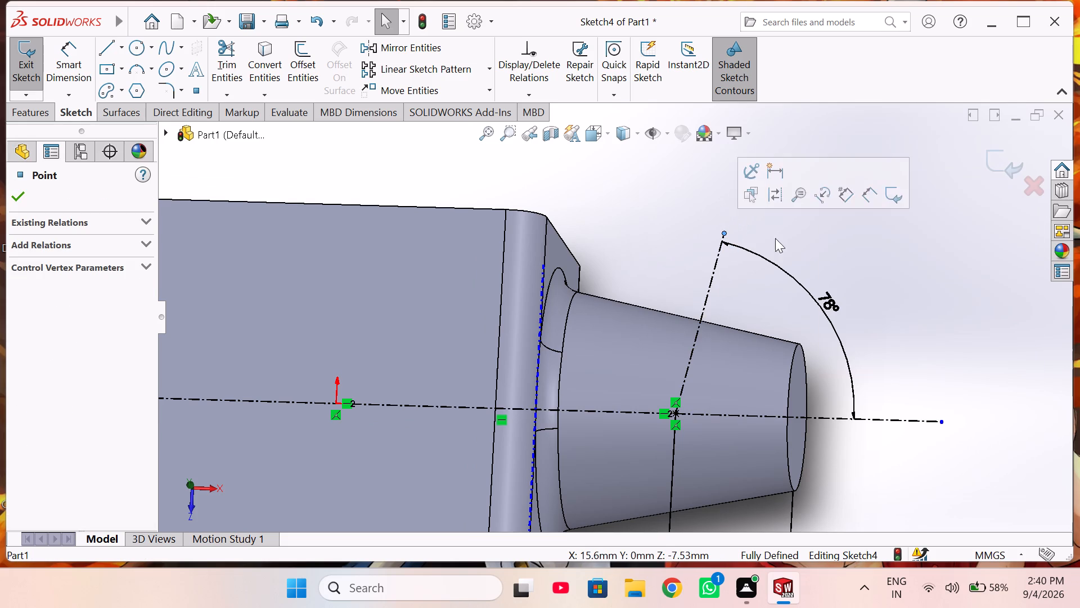
{"action": "left_click_drag", "start_coordinate": [829, 301], "coordinate": [772, 339]}
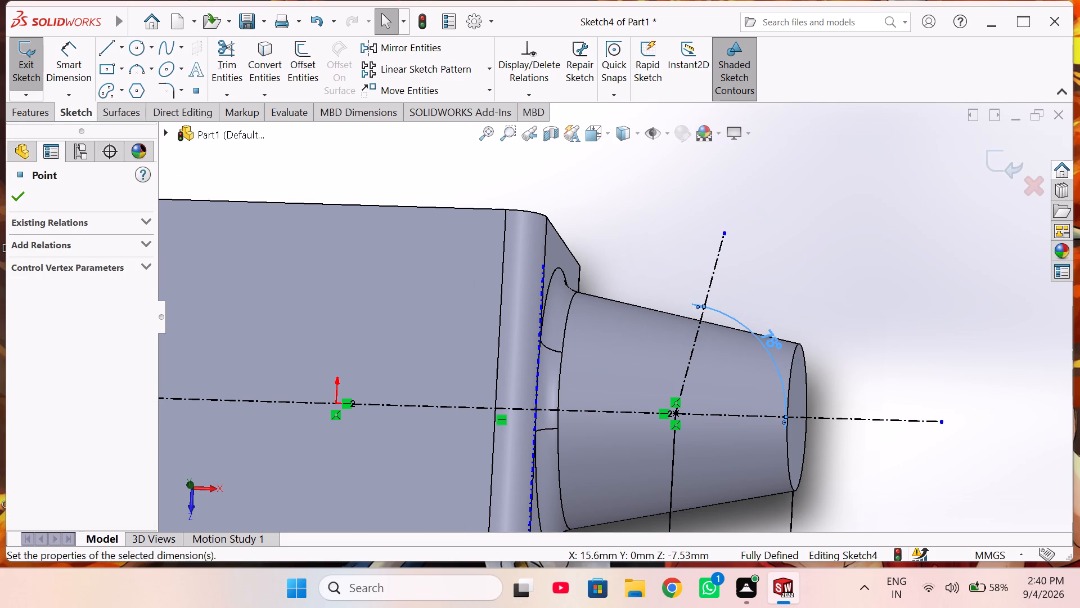
Dimension the perpendicular distance between the slanted line's free end and the sketch point as 8.4 mm, and exit the sketch.
{"action": "right_click_drag", "start_coordinate": [881, 264], "coordinate": [850, 159]}
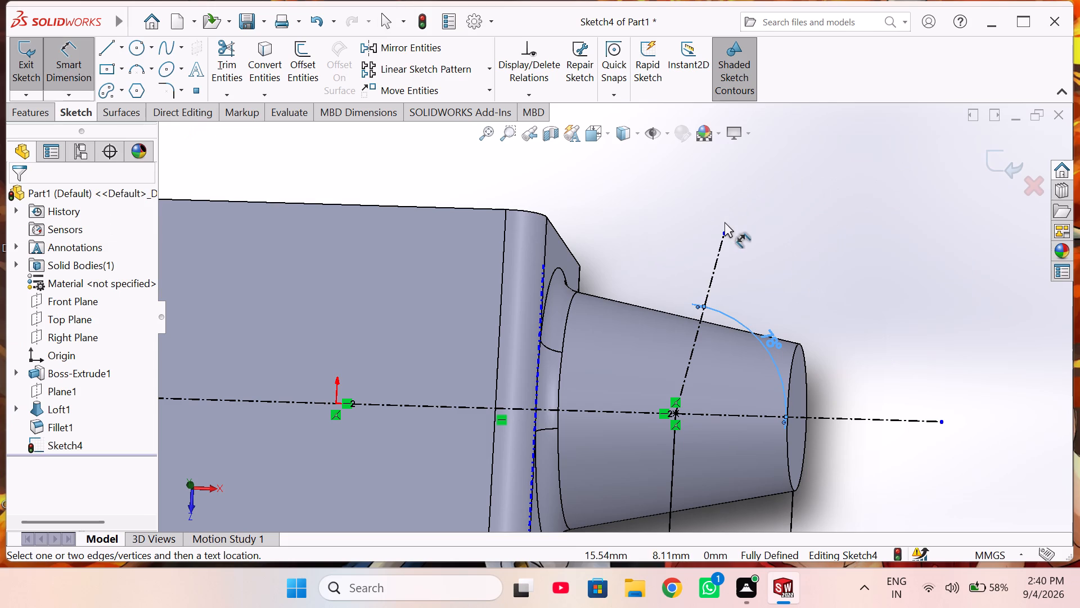
{"action": "left_click", "coordinate": [725, 232]}
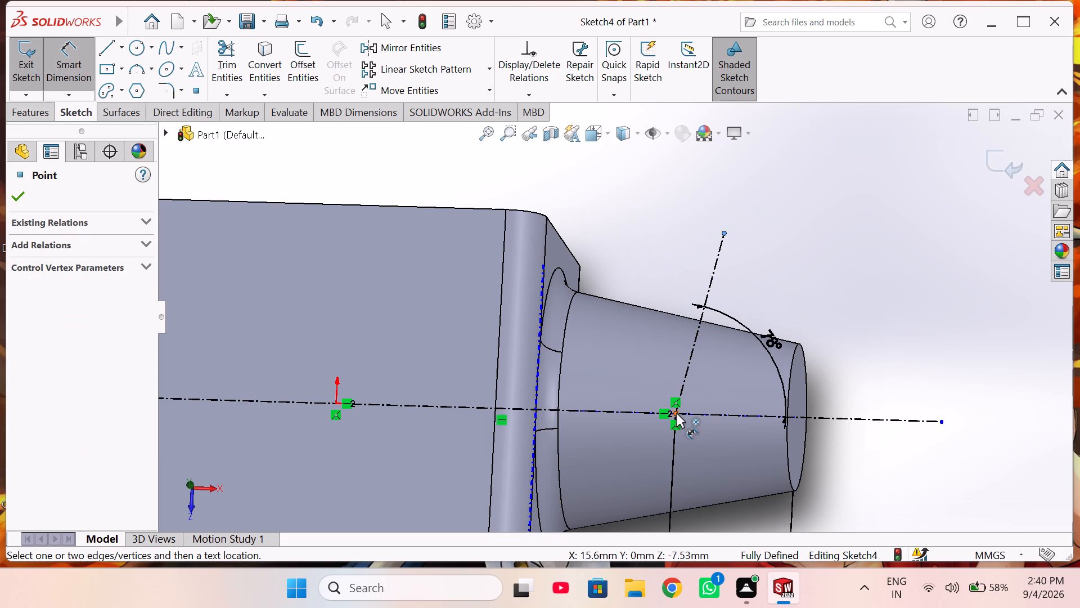
{"action": "left_click", "coordinate": [676, 414]}
{"action": "left_click", "coordinate": [841, 337]}
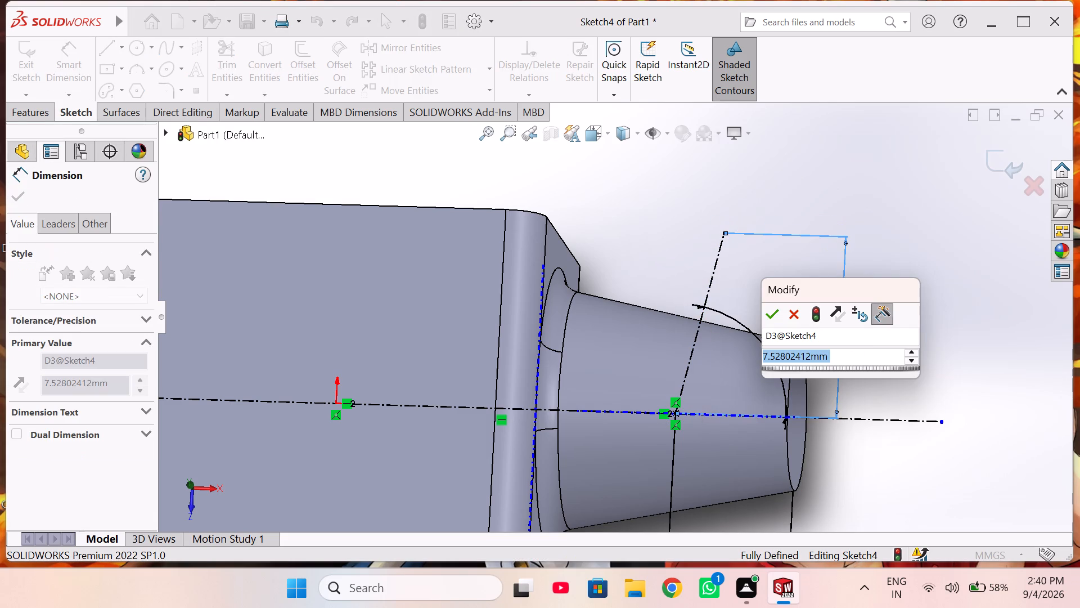
{"action": "key", "text": "8"}
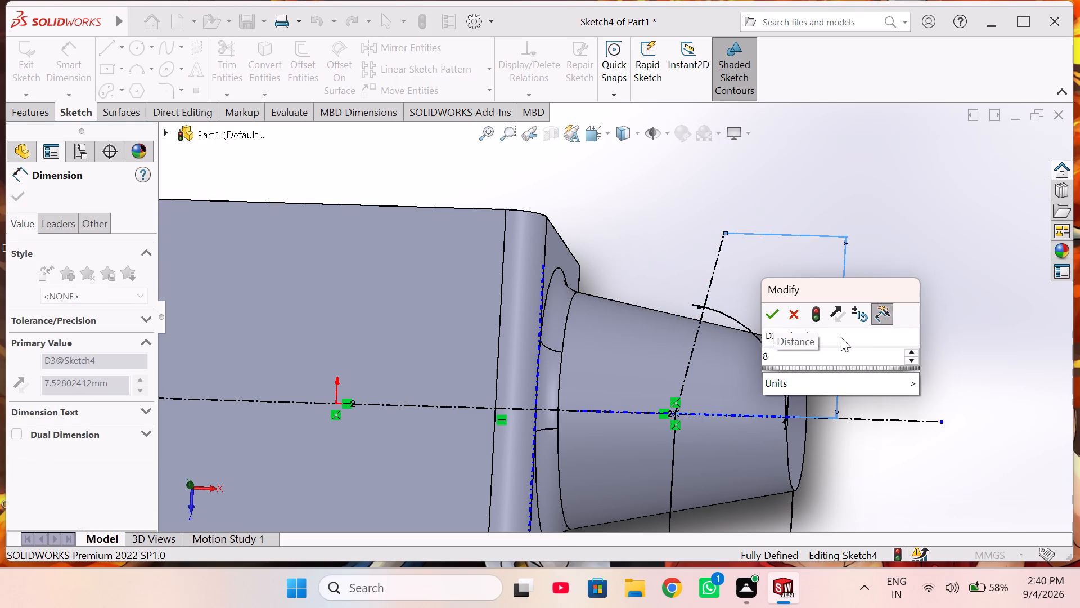
{"action": "type", "text": ".4"}
{"action": "key", "text": "Return"}
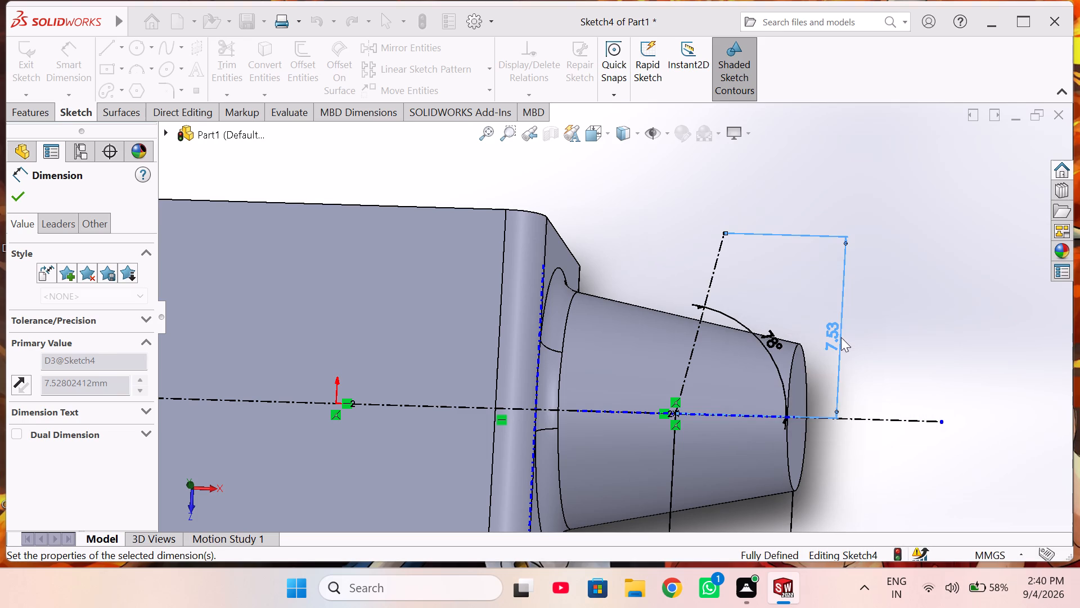
{"action": "right_click", "coordinate": [906, 218]}
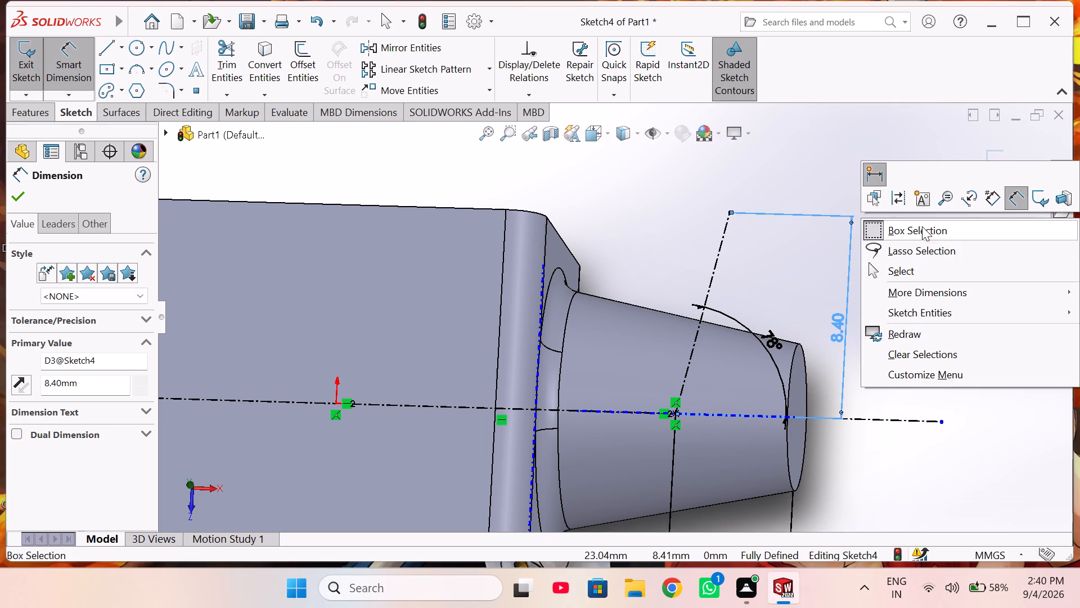
{"action": "left_click", "coordinate": [931, 269]}
{"action": "left_click", "coordinate": [991, 164]}
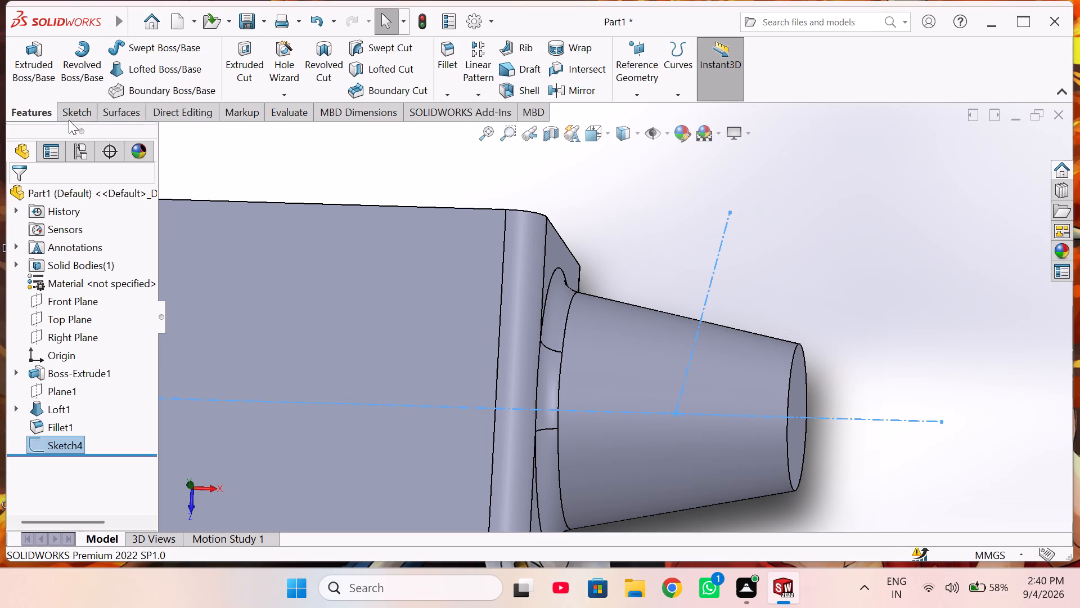
Create a reference plane parallel to the Front Plane and coincident with the free end of the slanted construction line.
{"action": "left_click", "coordinate": [632, 85]}
{"action": "left_click", "coordinate": [643, 113]}
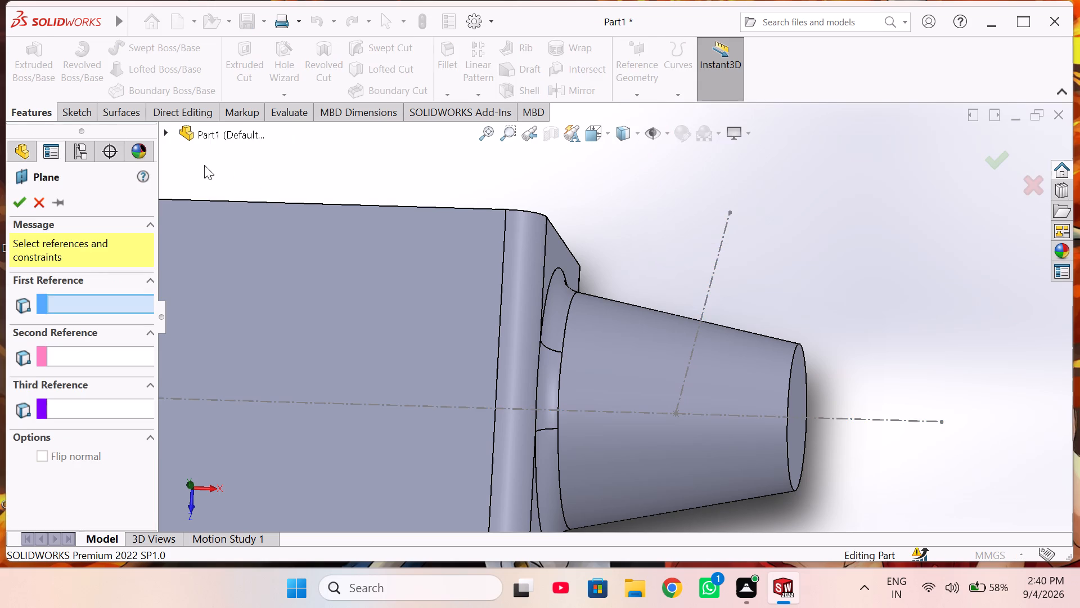
{"action": "left_click", "coordinate": [163, 131]}
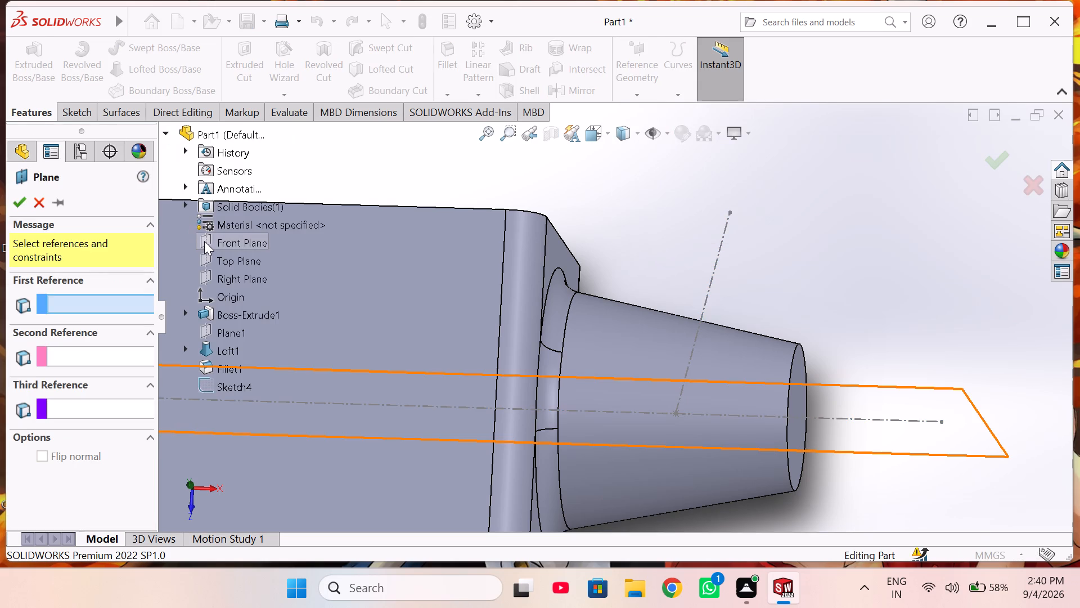
{"action": "scroll", "coordinate": [349, 314], "scroll_direction": "up", "scroll_amount": 2}
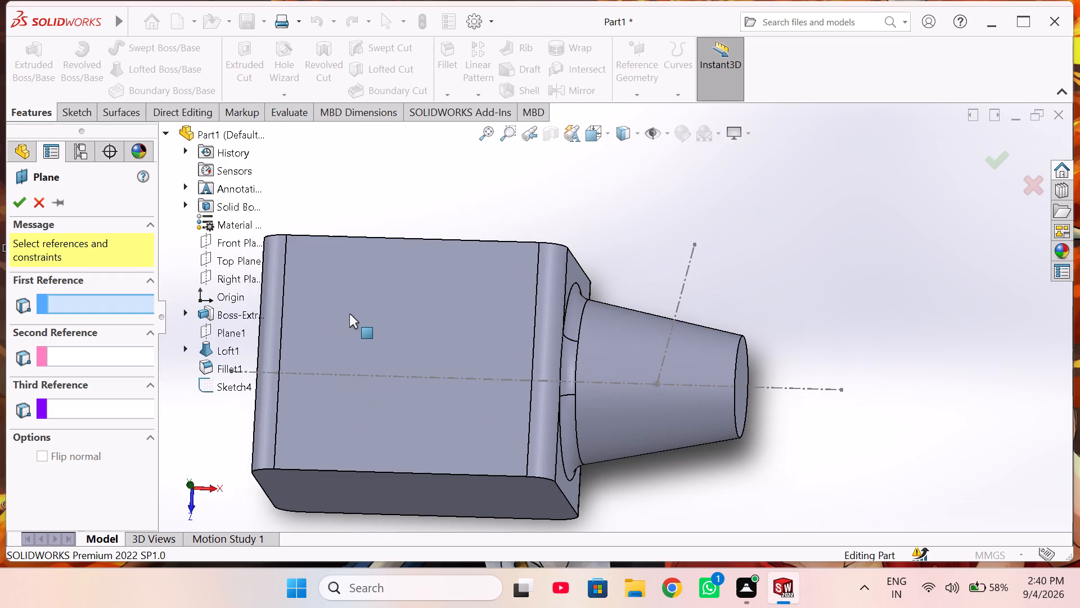
{"action": "middle_click_drag", "start_coordinate": [414, 314], "coordinate": [337, 338]}
{"action": "scroll", "coordinate": [336, 337], "scroll_direction": "up", "scroll_amount": 1}
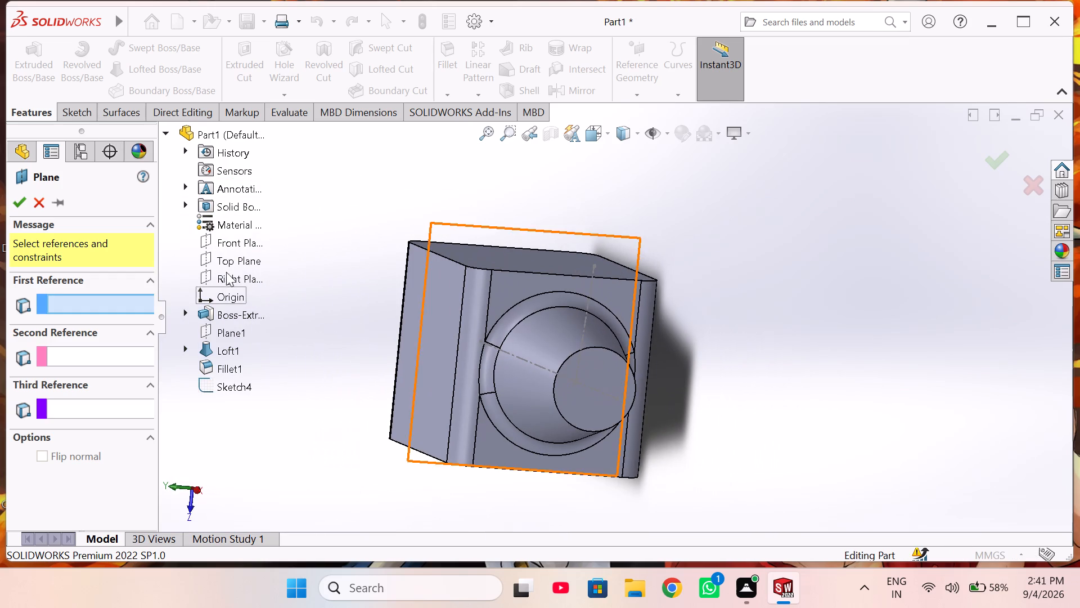
{"action": "left_click", "coordinate": [232, 248]}
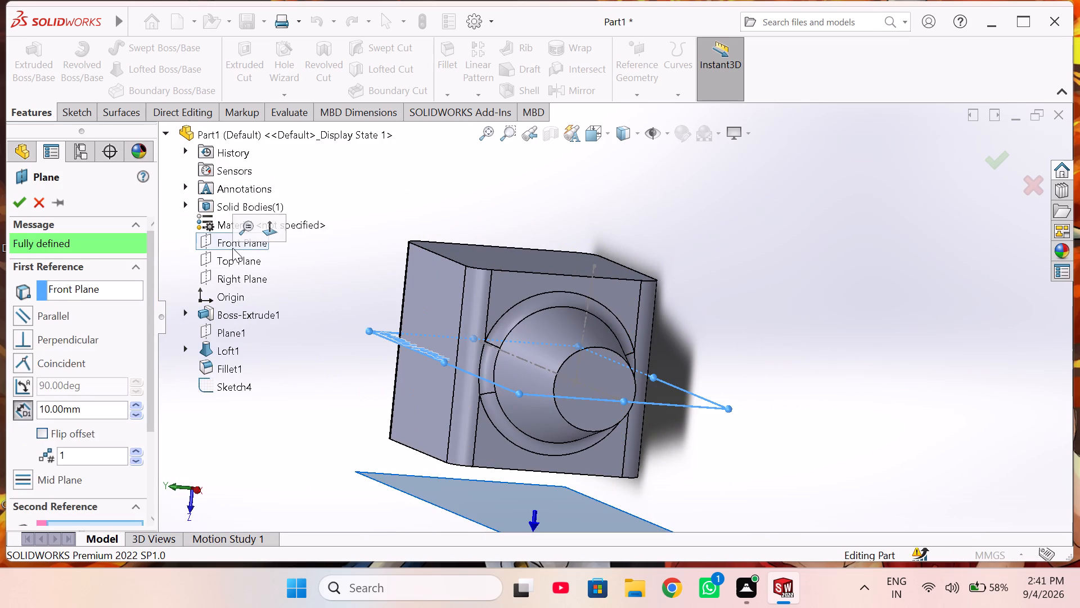
{"action": "scroll", "coordinate": [581, 252], "scroll_direction": "down", "scroll_amount": 5}
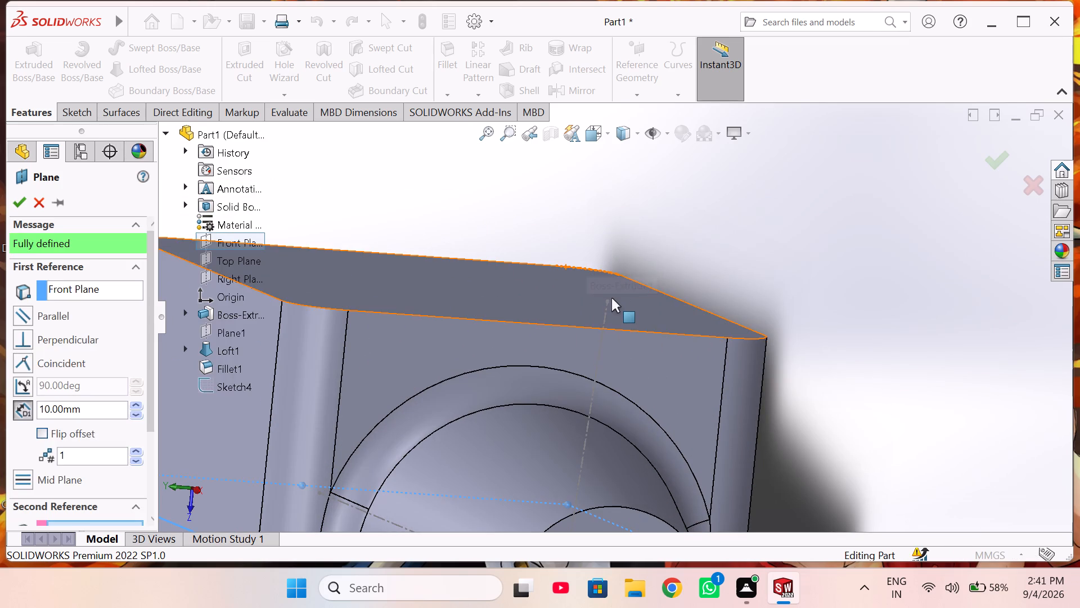
{"action": "middle_click_drag", "start_coordinate": [606, 302], "coordinate": [653, 309]}
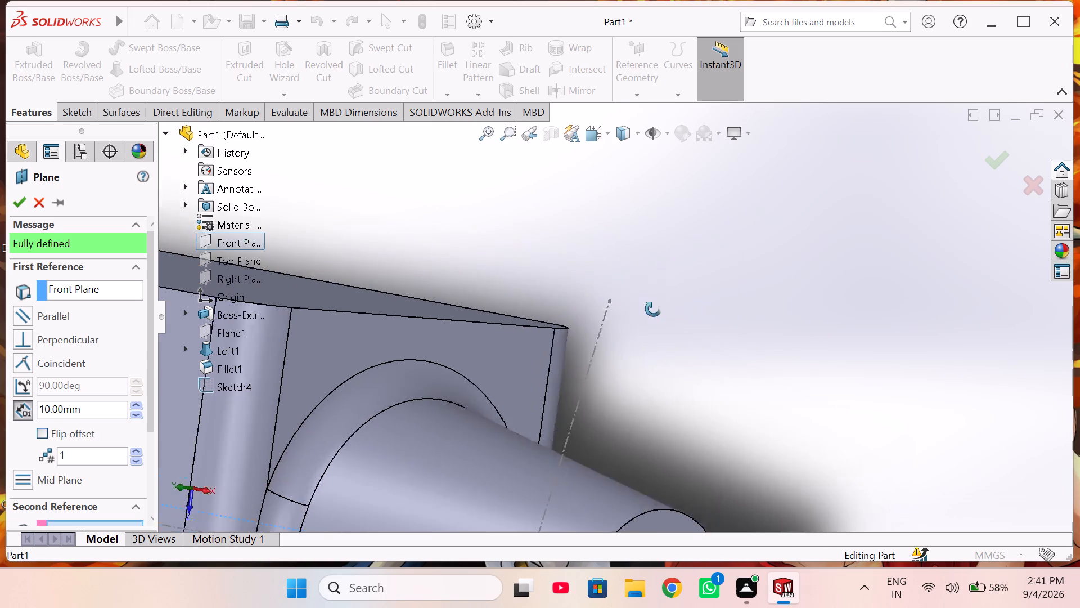
{"action": "middle_click_drag", "start_coordinate": [653, 309], "coordinate": [667, 312]}
{"action": "left_click", "coordinate": [611, 301]}
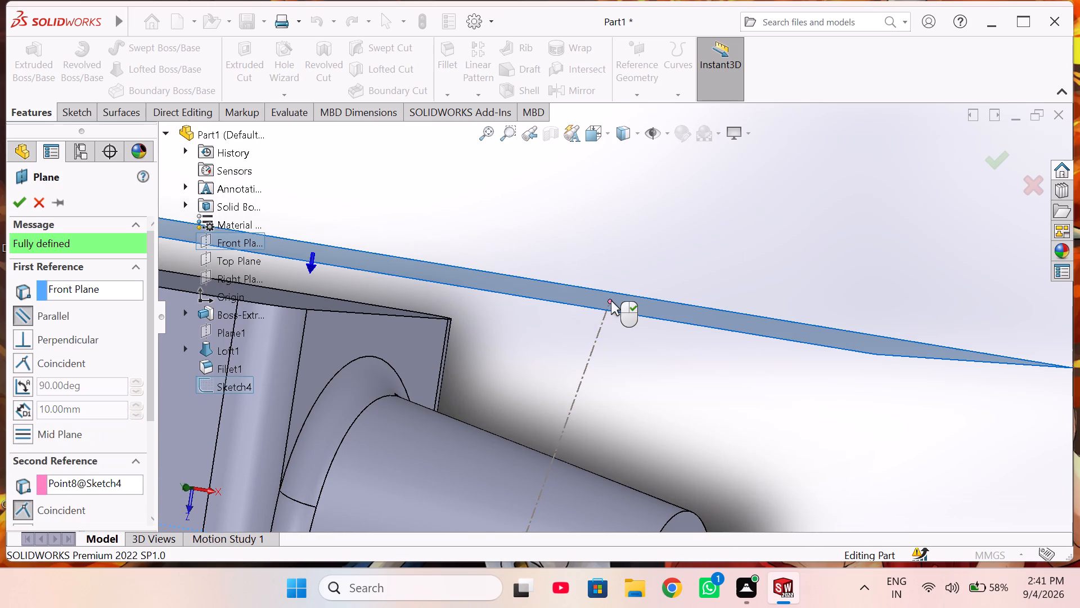
{"action": "scroll", "coordinate": [684, 252], "scroll_direction": "up", "scroll_amount": 2}
{"action": "middle_click_drag", "start_coordinate": [682, 256], "coordinate": [658, 291]}
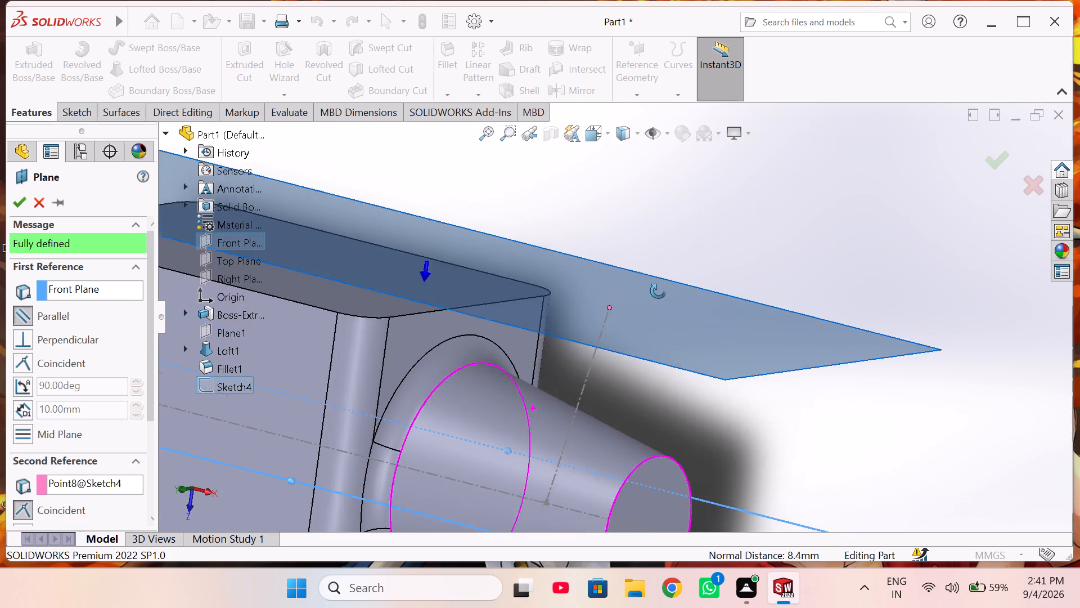
{"action": "middle_click_drag", "start_coordinate": [658, 291], "coordinate": [729, 308]}
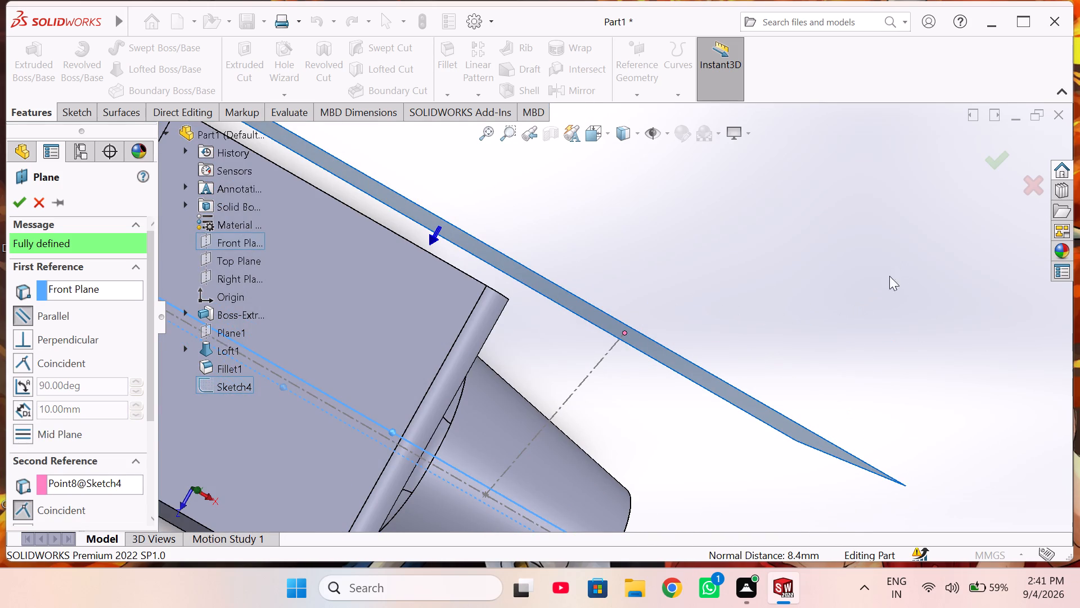
{"action": "scroll", "coordinate": [844, 284], "scroll_direction": "up", "scroll_amount": 1}
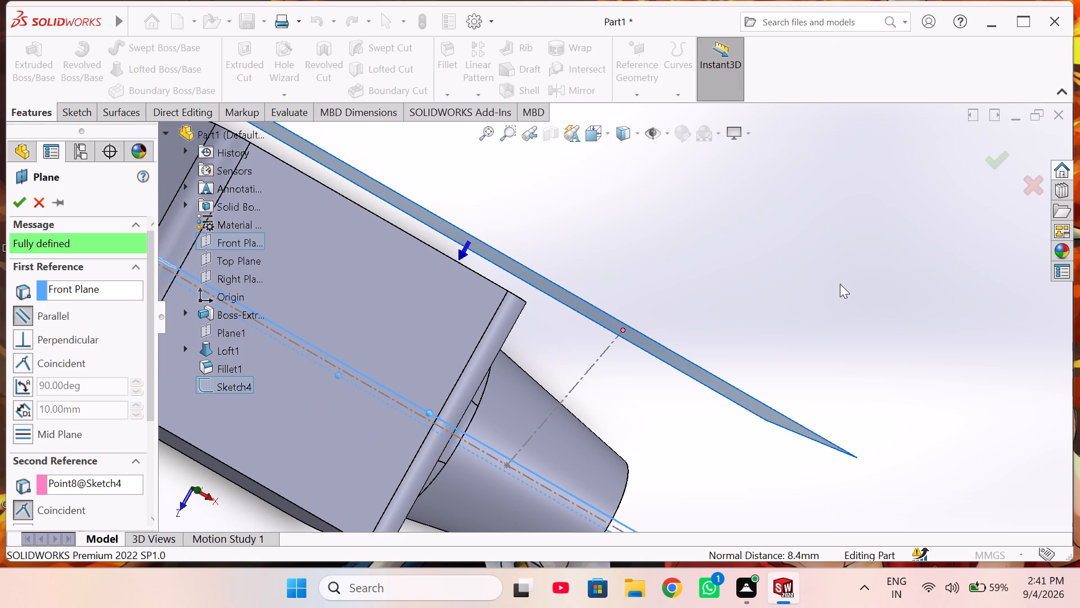
{"action": "scroll", "coordinate": [839, 284], "scroll_direction": "up", "scroll_amount": 2}
{"action": "middle_click_drag", "start_coordinate": [829, 284], "coordinate": [810, 287]}
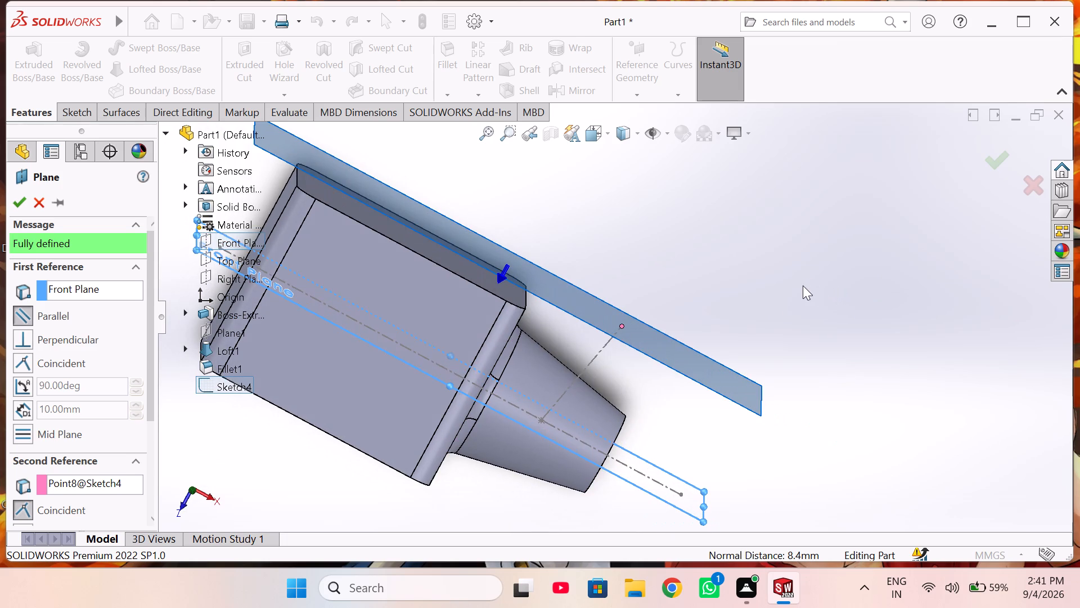
{"action": "left_click", "coordinate": [991, 158]}
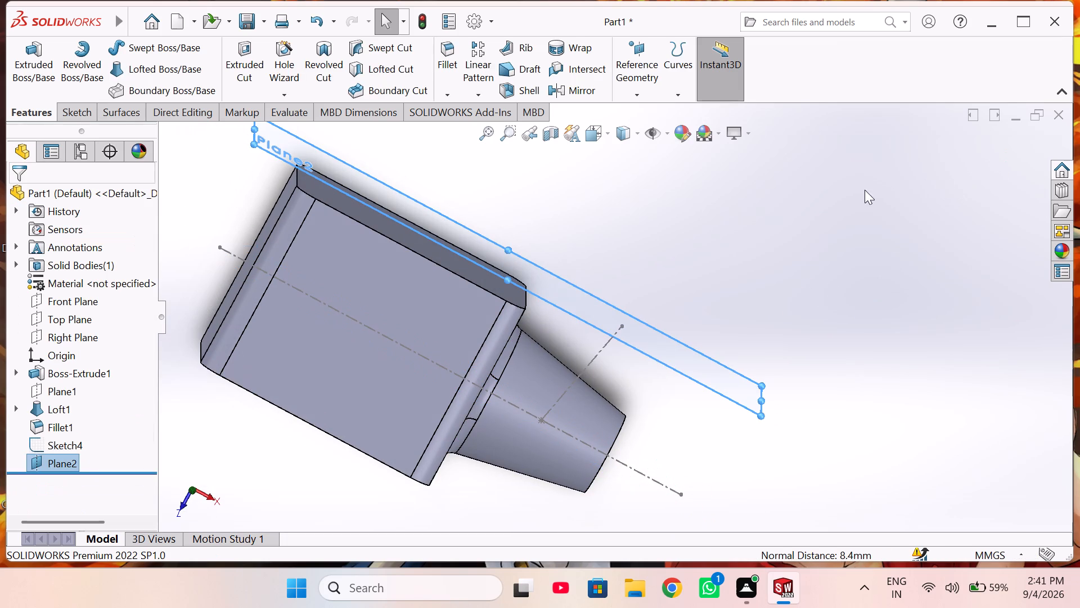
Start a new sketch on the new reference plane through the slanted line's free end.
{"action": "left_click", "coordinate": [865, 190]}
{"action": "key", "text": "ctrl+1"}
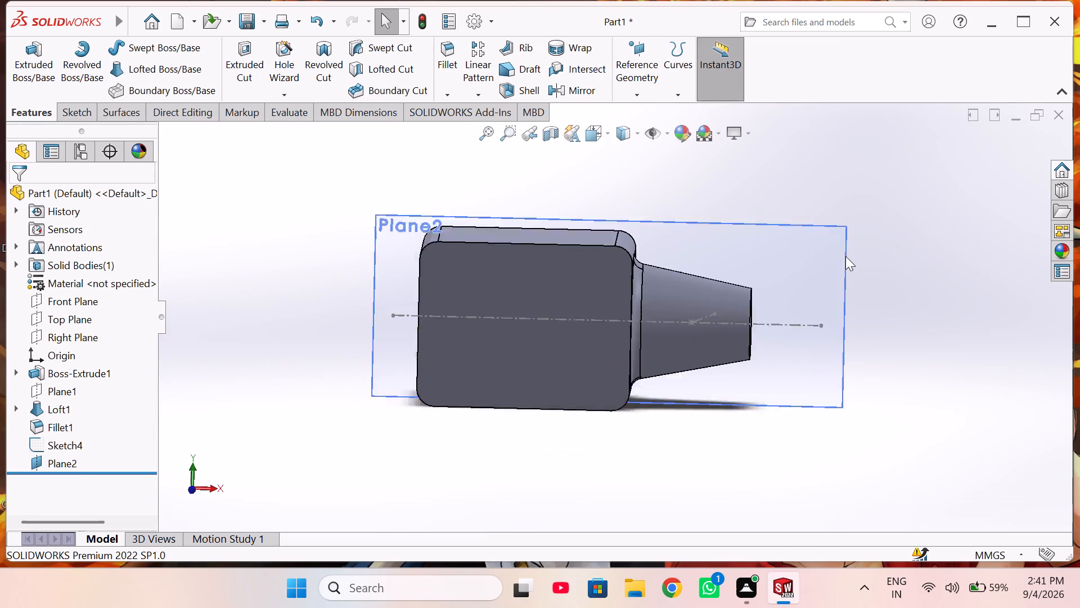
{"action": "key", "text": "ctrl+2"}
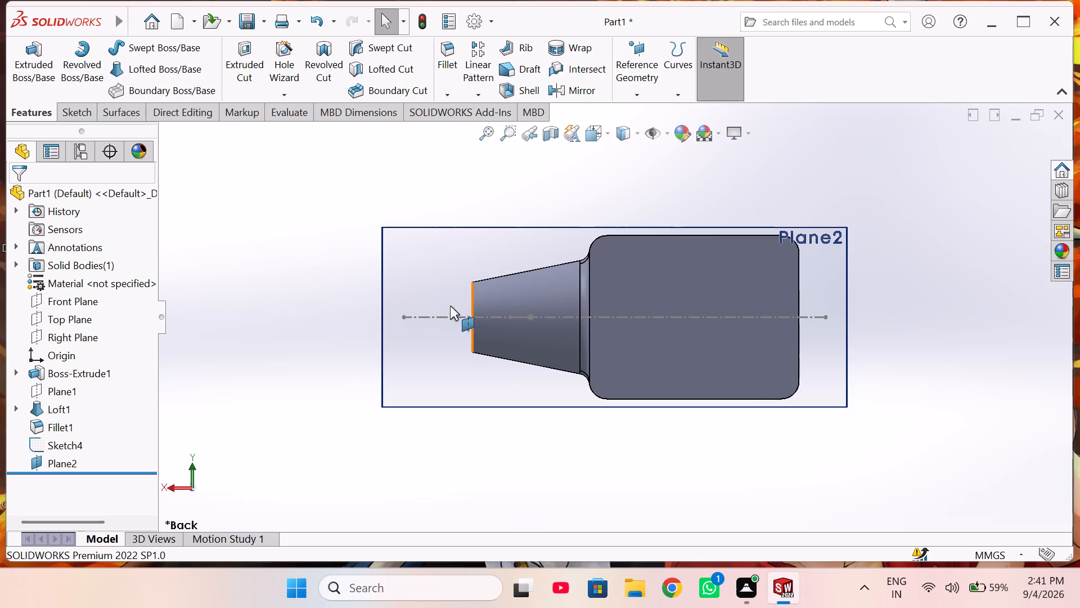
{"action": "scroll", "coordinate": [429, 306], "scroll_direction": "down", "scroll_amount": 2}
{"action": "middle_click_drag", "start_coordinate": [618, 358], "coordinate": [632, 421]}
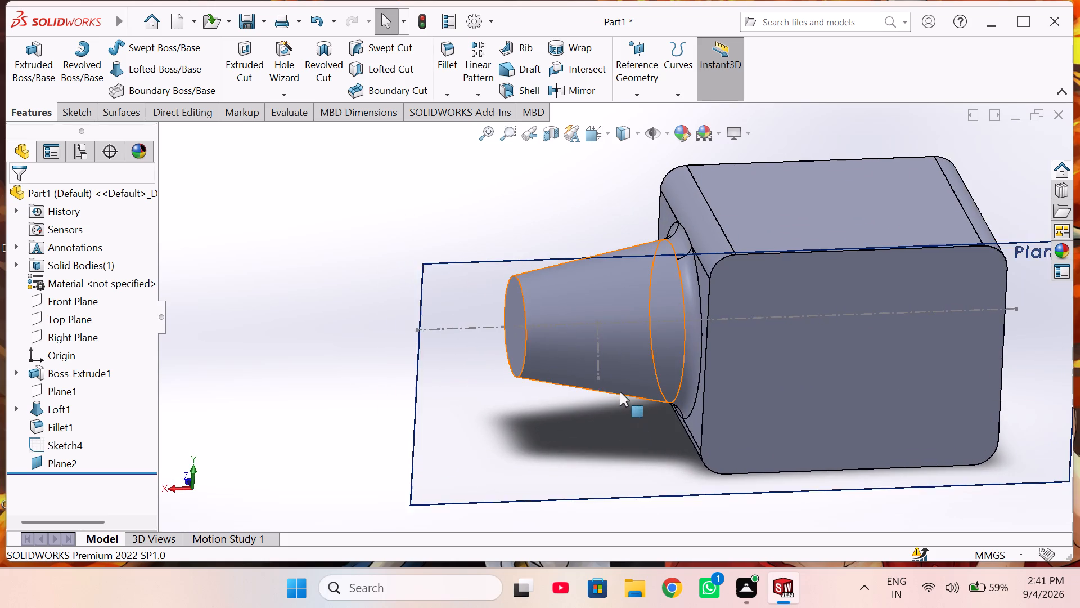
{"action": "scroll", "coordinate": [619, 391], "scroll_direction": "down", "scroll_amount": 4}
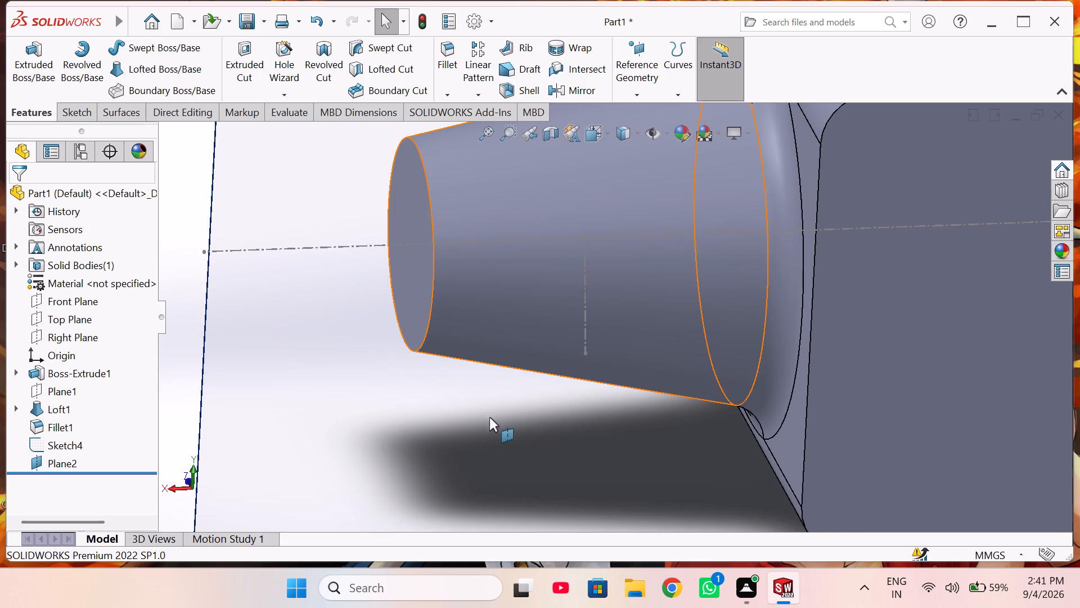
{"action": "right_click_drag", "start_coordinate": [350, 392], "coordinate": [408, 399]}
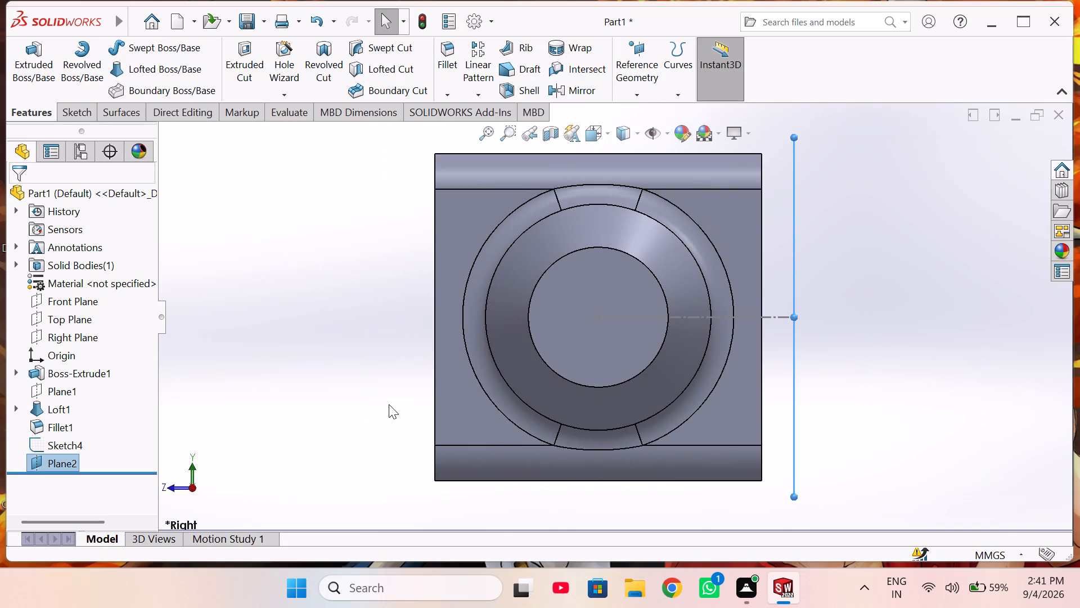
{"action": "left_click", "coordinate": [326, 416]}
{"action": "middle_click_drag", "start_coordinate": [639, 434], "coordinate": [547, 441]}
{"action": "scroll", "coordinate": [547, 441], "scroll_direction": "up", "scroll_amount": 1}
{"action": "left_click", "coordinate": [332, 404]}
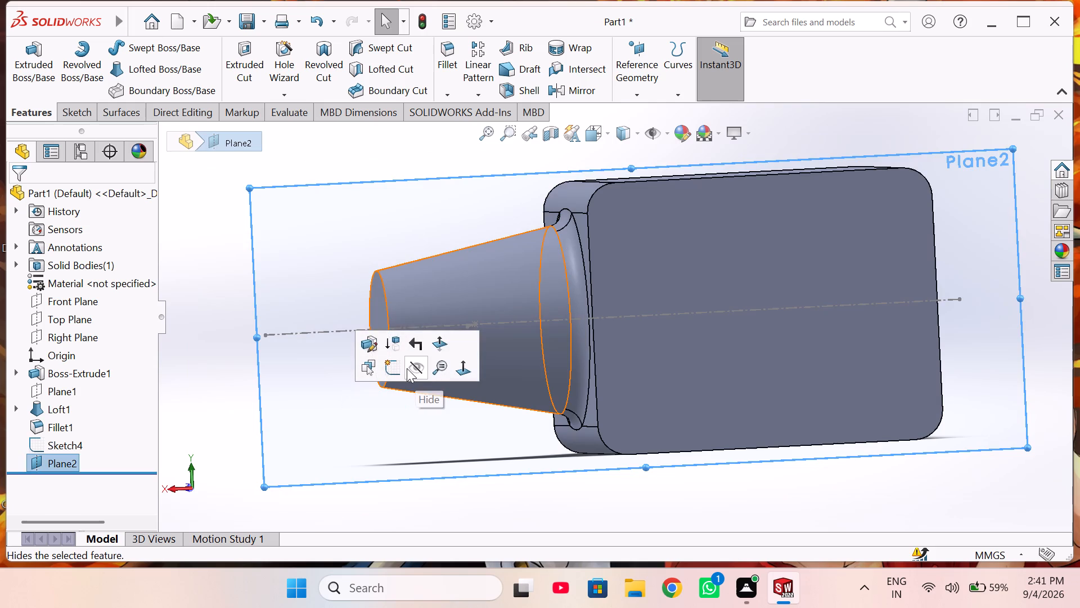
{"action": "left_click", "coordinate": [398, 372]}
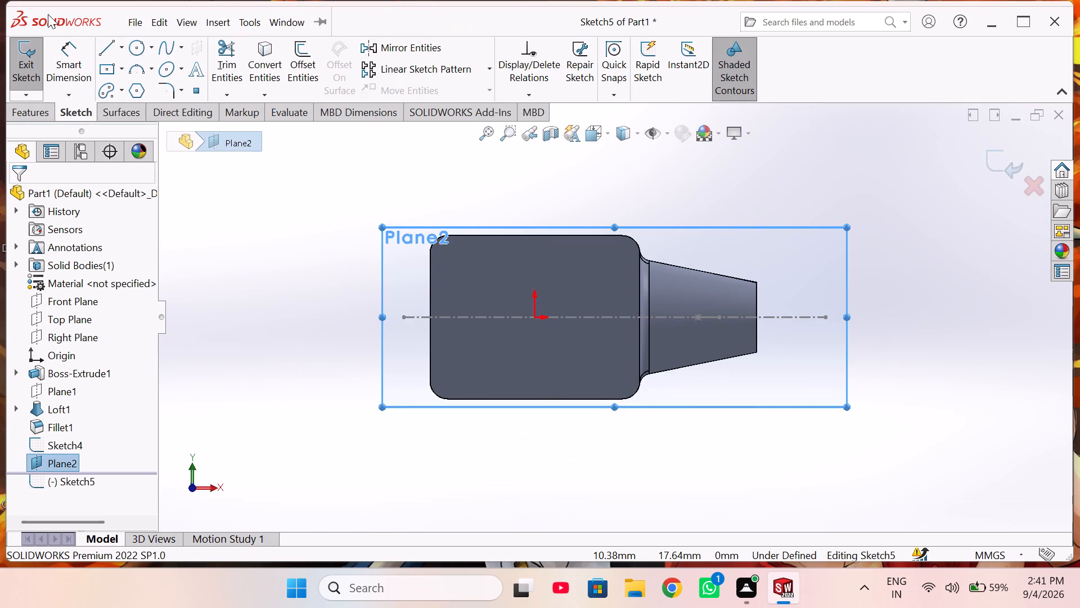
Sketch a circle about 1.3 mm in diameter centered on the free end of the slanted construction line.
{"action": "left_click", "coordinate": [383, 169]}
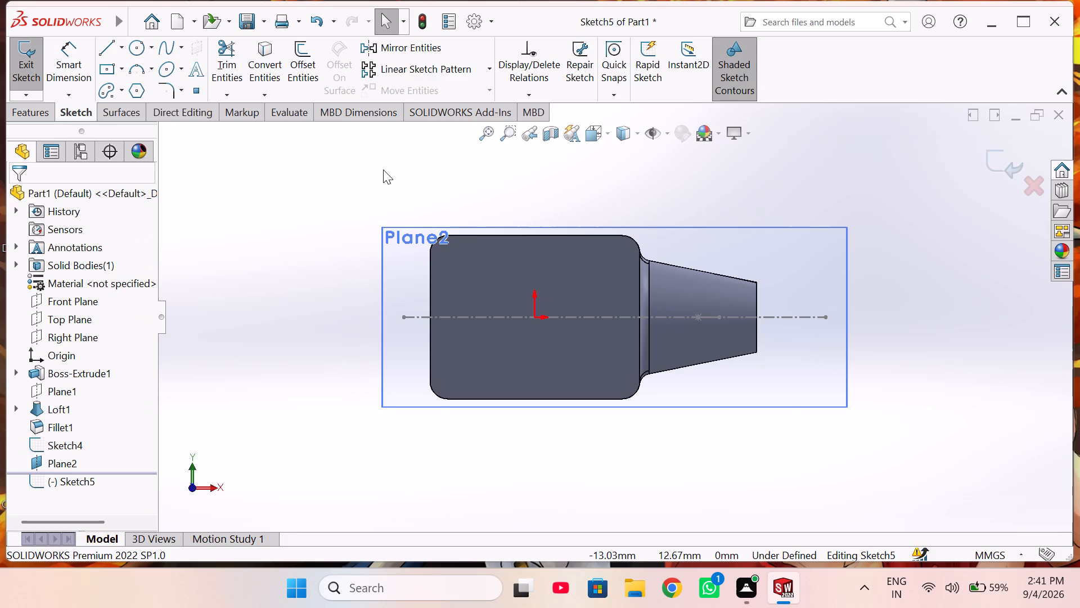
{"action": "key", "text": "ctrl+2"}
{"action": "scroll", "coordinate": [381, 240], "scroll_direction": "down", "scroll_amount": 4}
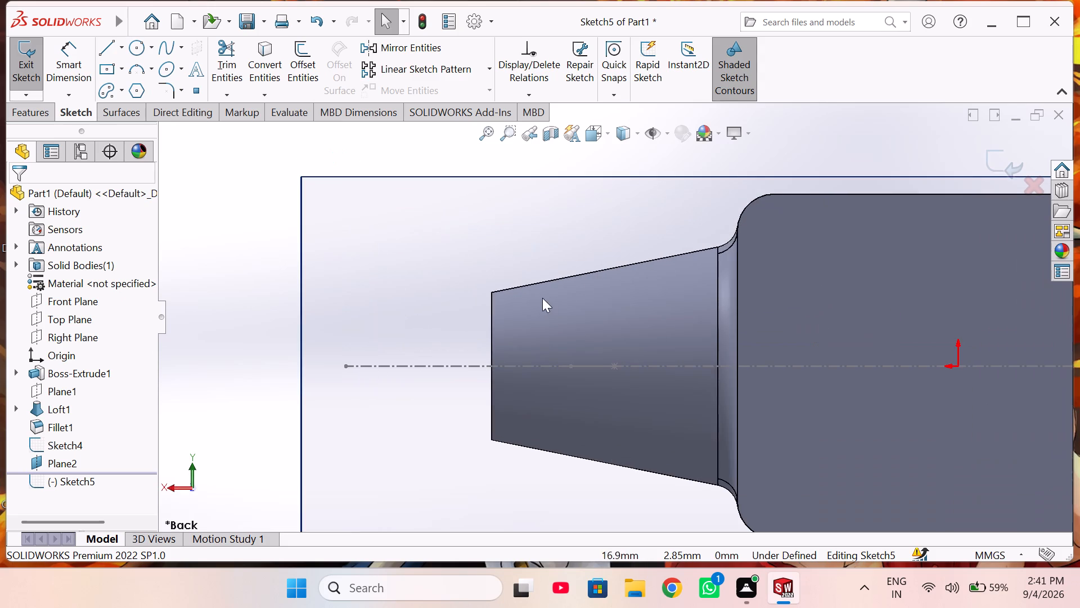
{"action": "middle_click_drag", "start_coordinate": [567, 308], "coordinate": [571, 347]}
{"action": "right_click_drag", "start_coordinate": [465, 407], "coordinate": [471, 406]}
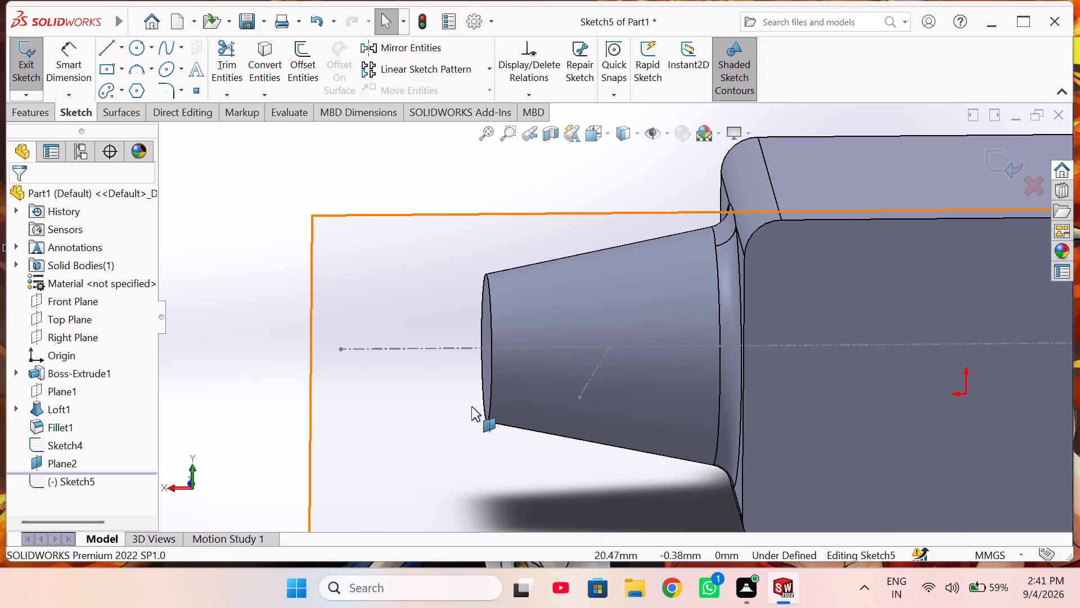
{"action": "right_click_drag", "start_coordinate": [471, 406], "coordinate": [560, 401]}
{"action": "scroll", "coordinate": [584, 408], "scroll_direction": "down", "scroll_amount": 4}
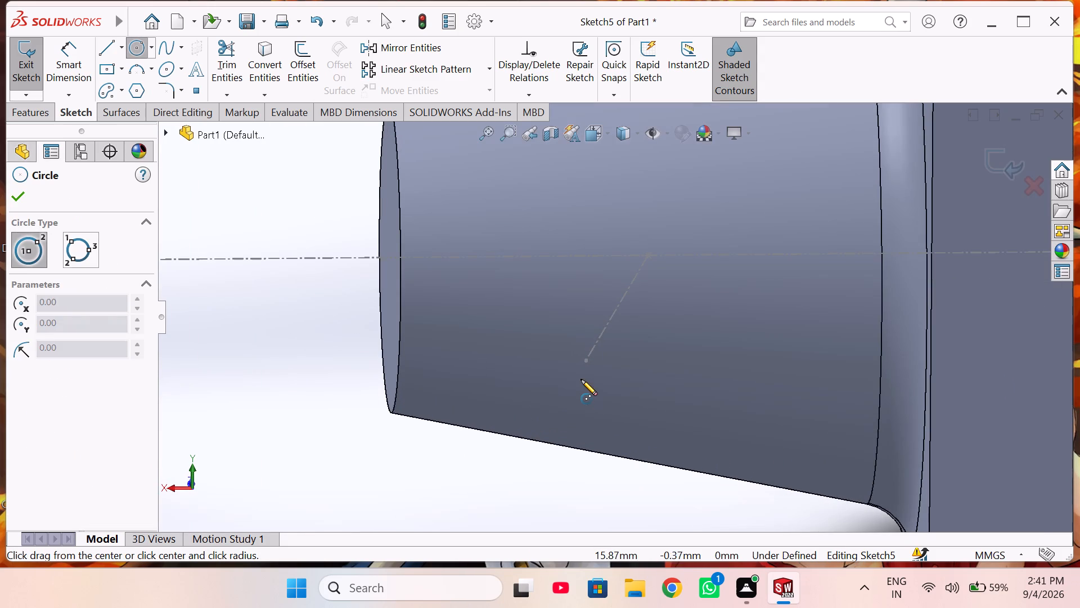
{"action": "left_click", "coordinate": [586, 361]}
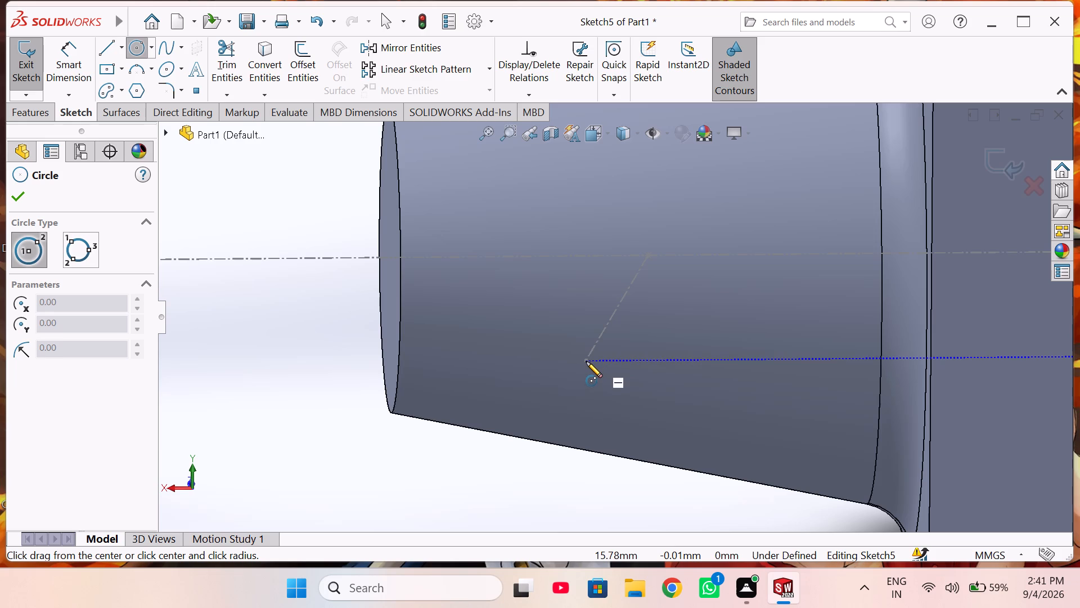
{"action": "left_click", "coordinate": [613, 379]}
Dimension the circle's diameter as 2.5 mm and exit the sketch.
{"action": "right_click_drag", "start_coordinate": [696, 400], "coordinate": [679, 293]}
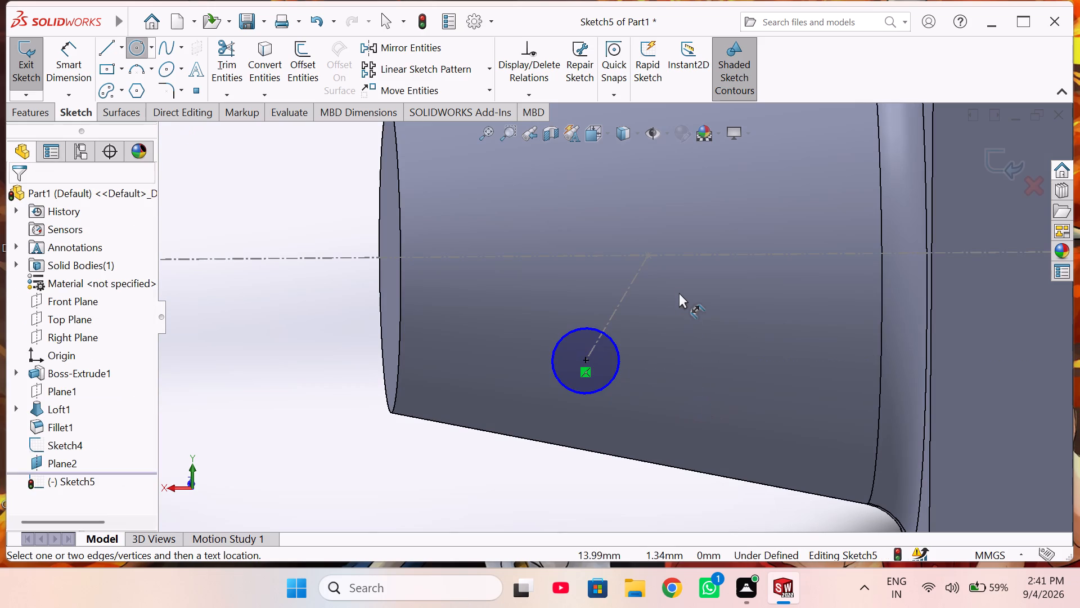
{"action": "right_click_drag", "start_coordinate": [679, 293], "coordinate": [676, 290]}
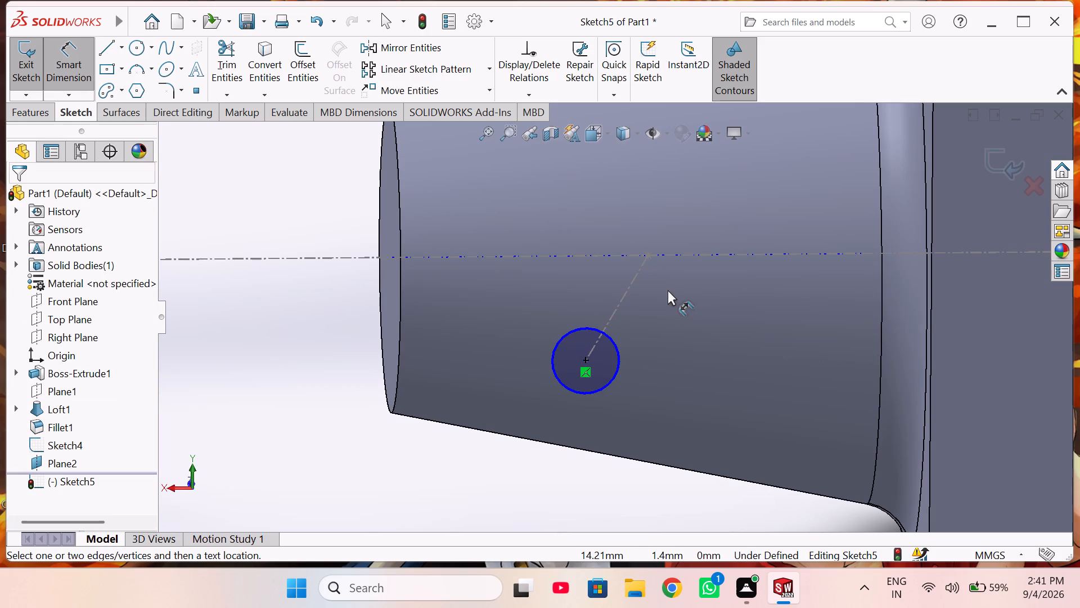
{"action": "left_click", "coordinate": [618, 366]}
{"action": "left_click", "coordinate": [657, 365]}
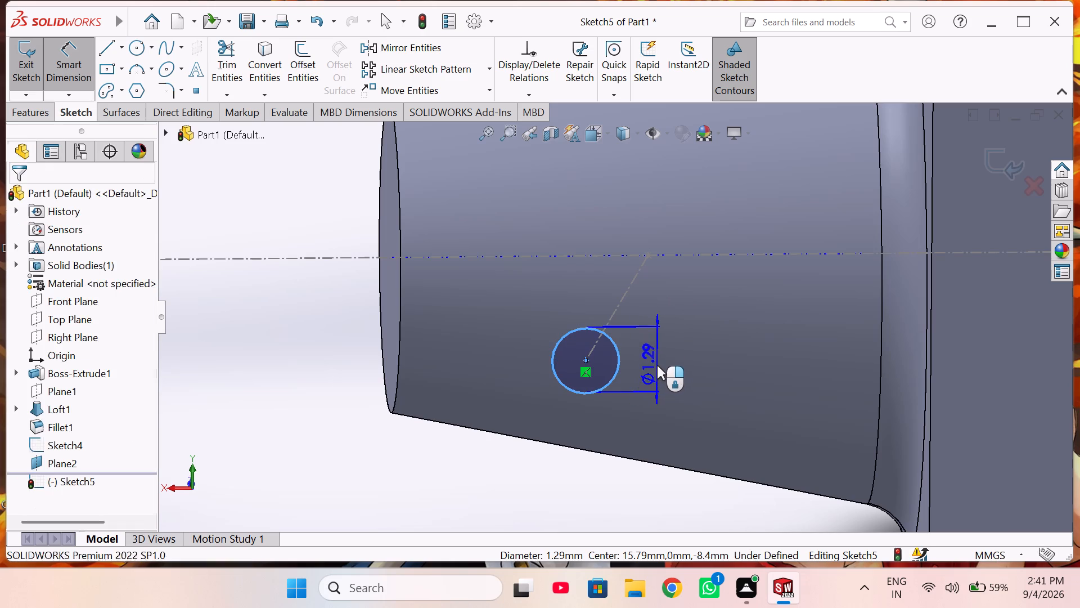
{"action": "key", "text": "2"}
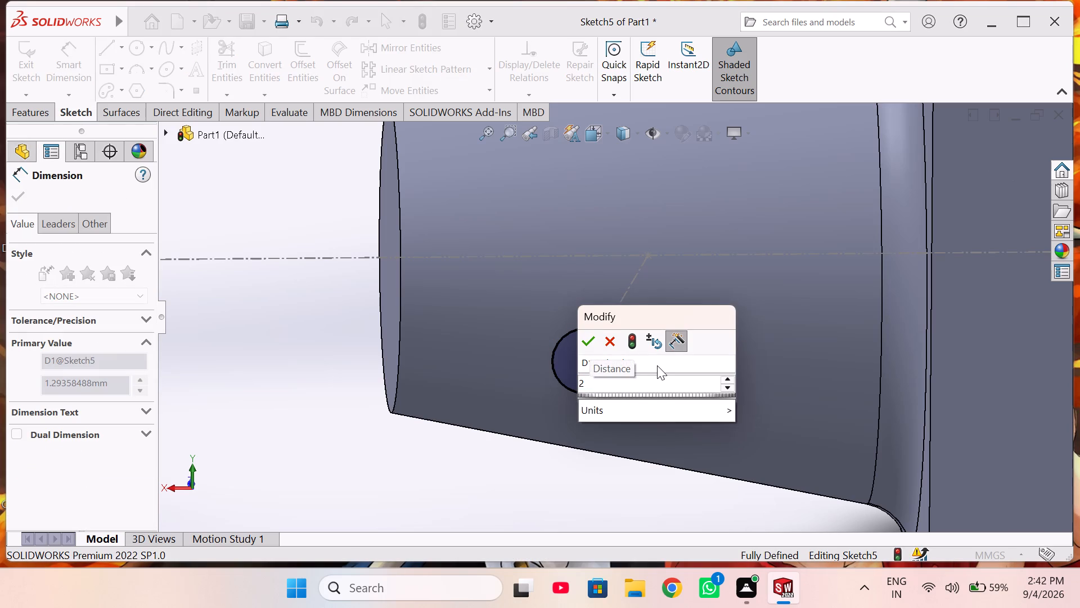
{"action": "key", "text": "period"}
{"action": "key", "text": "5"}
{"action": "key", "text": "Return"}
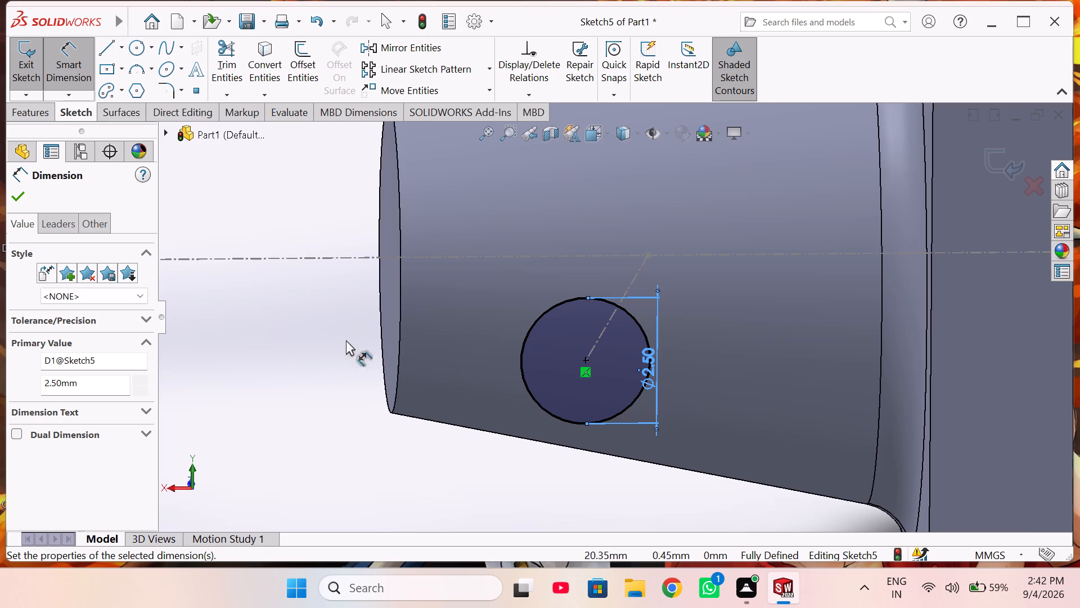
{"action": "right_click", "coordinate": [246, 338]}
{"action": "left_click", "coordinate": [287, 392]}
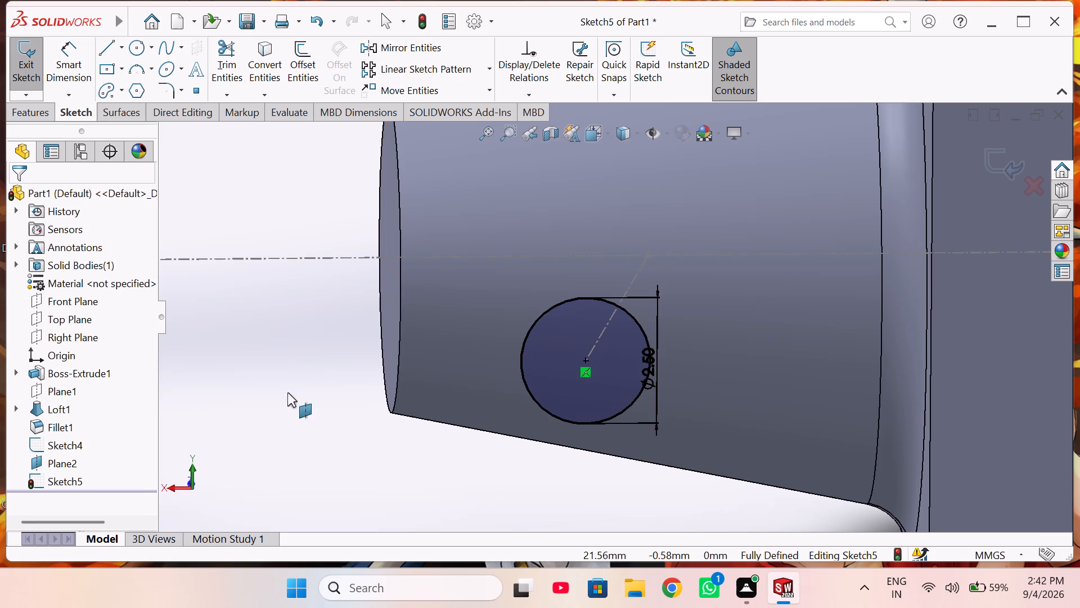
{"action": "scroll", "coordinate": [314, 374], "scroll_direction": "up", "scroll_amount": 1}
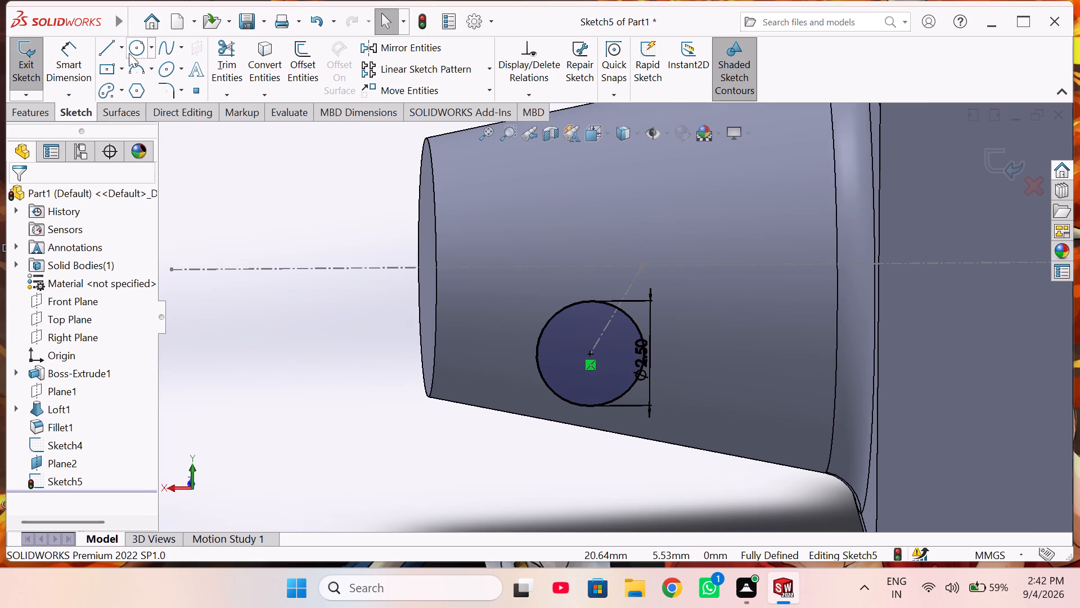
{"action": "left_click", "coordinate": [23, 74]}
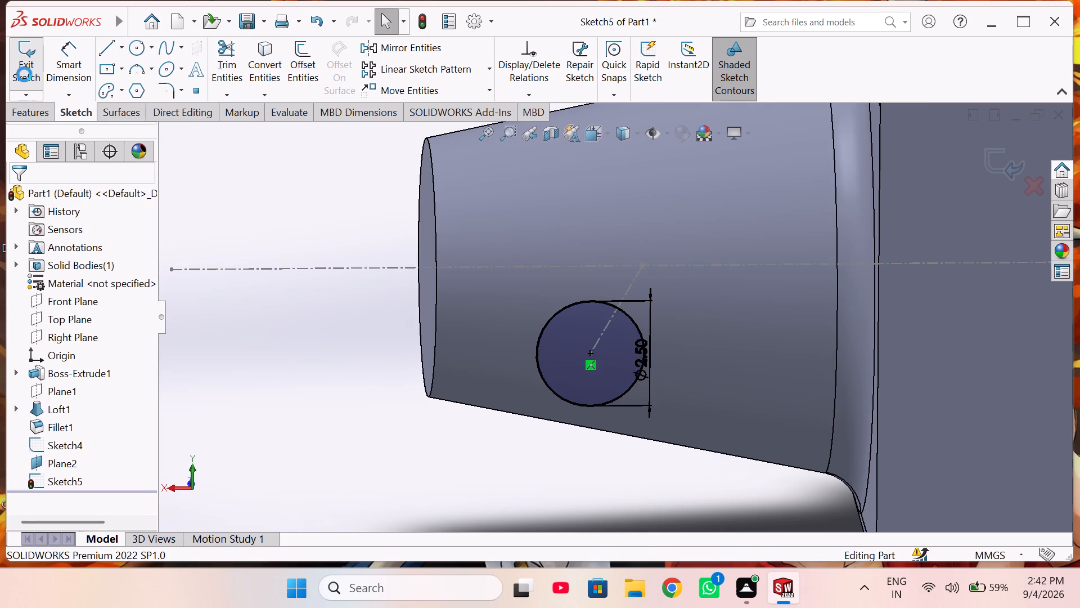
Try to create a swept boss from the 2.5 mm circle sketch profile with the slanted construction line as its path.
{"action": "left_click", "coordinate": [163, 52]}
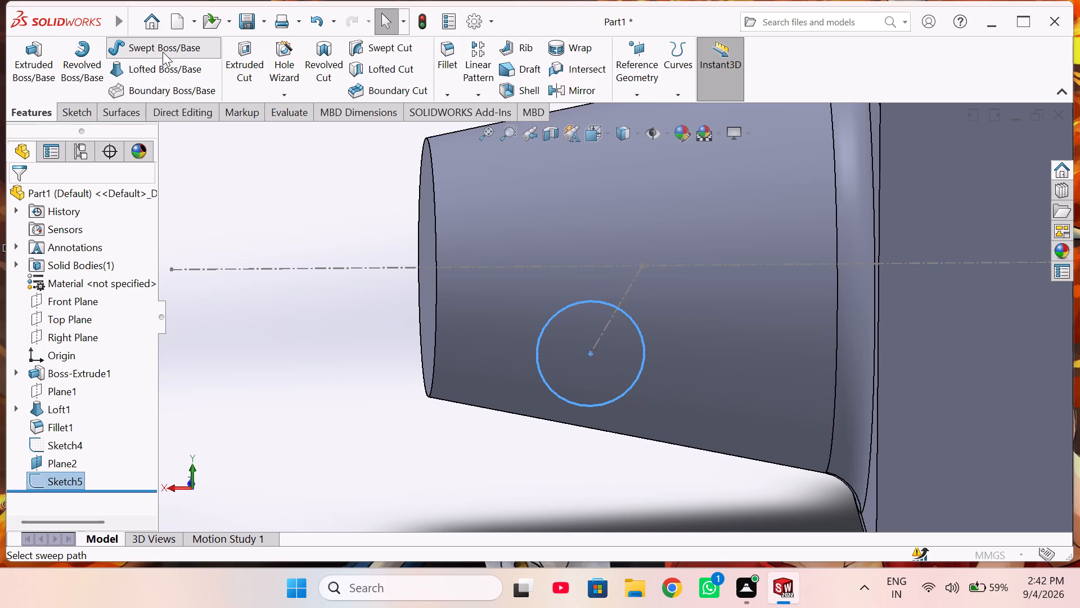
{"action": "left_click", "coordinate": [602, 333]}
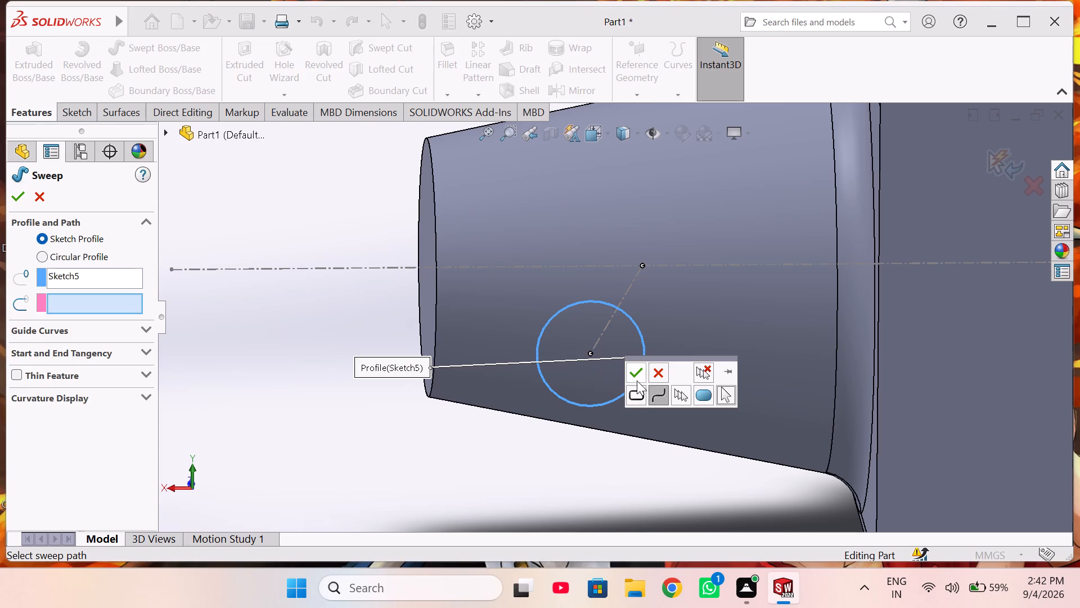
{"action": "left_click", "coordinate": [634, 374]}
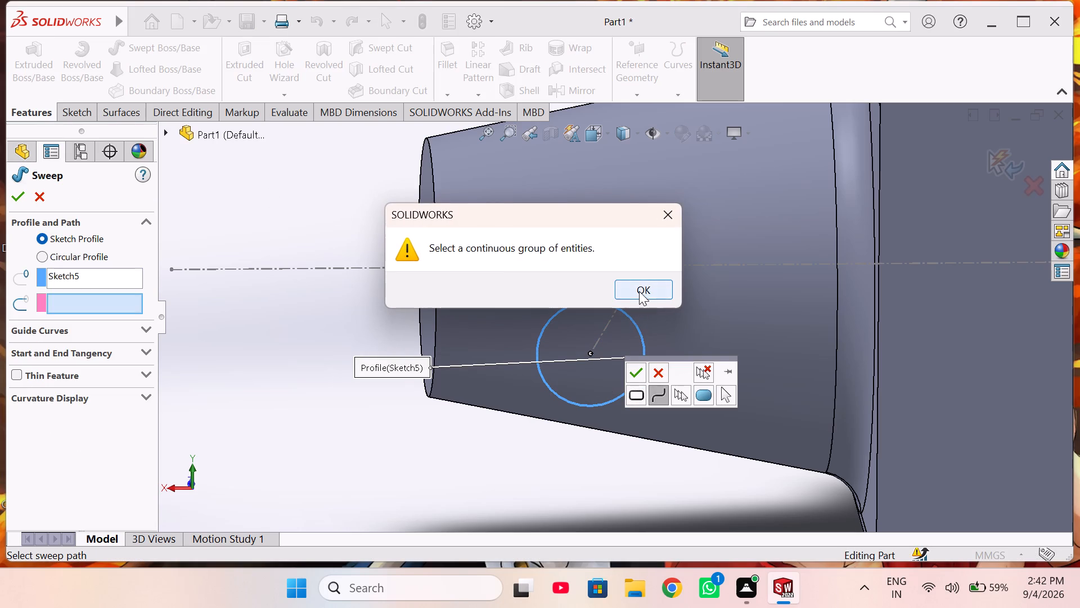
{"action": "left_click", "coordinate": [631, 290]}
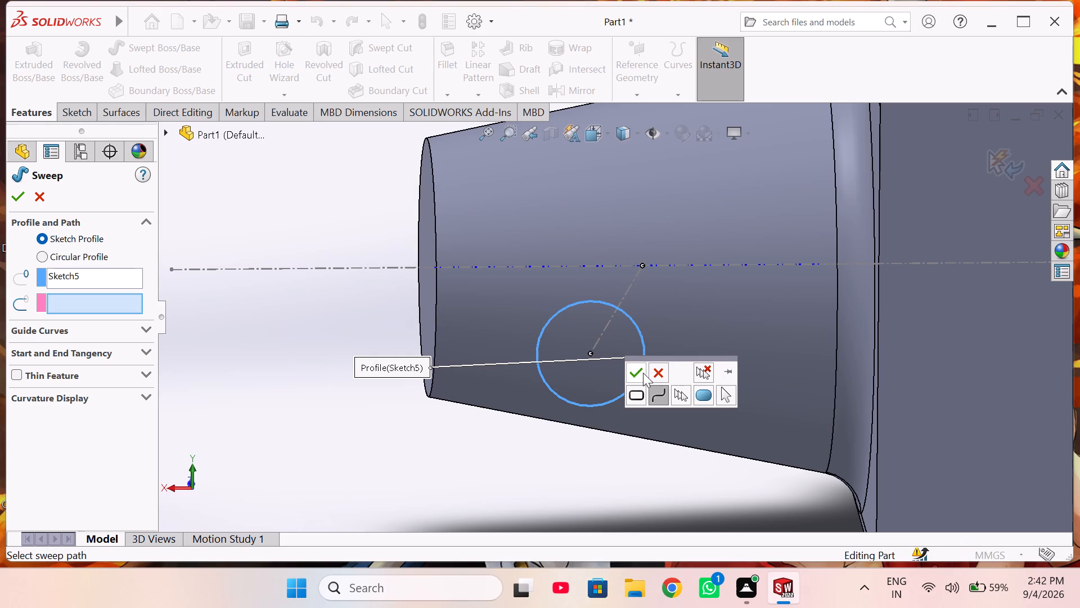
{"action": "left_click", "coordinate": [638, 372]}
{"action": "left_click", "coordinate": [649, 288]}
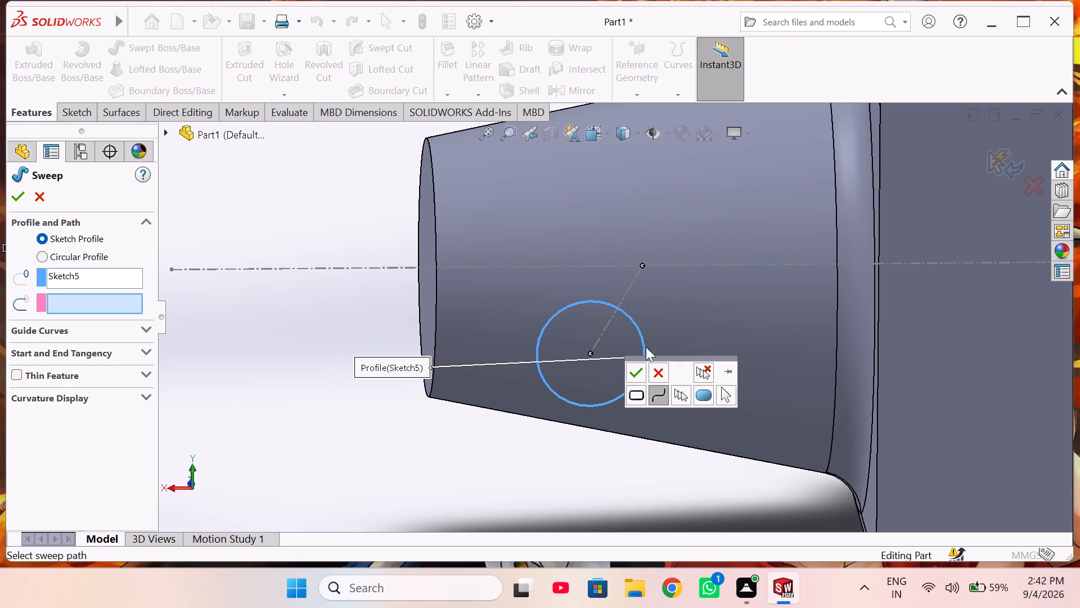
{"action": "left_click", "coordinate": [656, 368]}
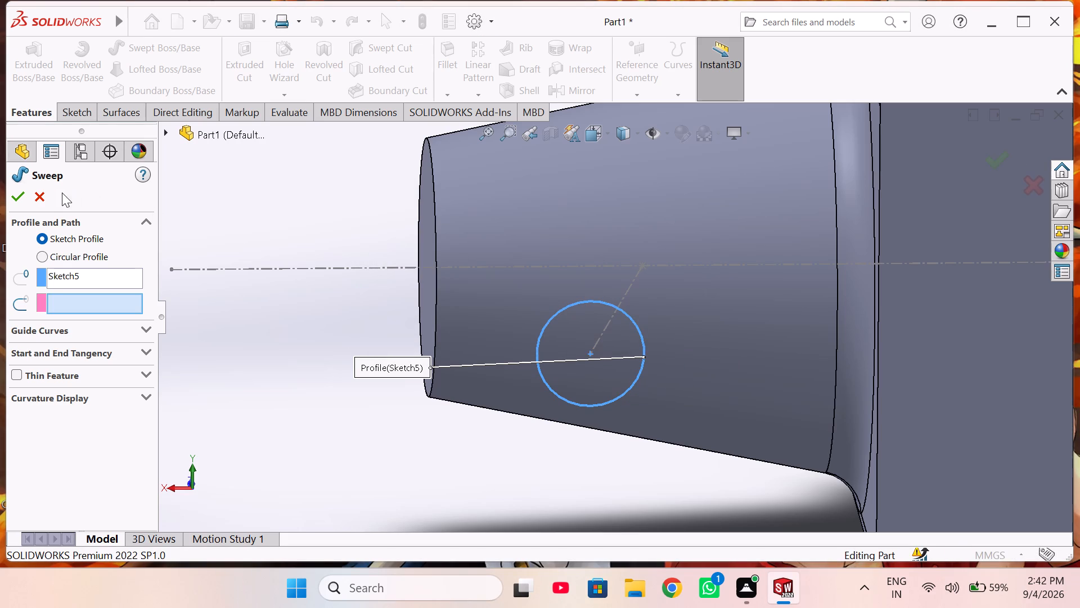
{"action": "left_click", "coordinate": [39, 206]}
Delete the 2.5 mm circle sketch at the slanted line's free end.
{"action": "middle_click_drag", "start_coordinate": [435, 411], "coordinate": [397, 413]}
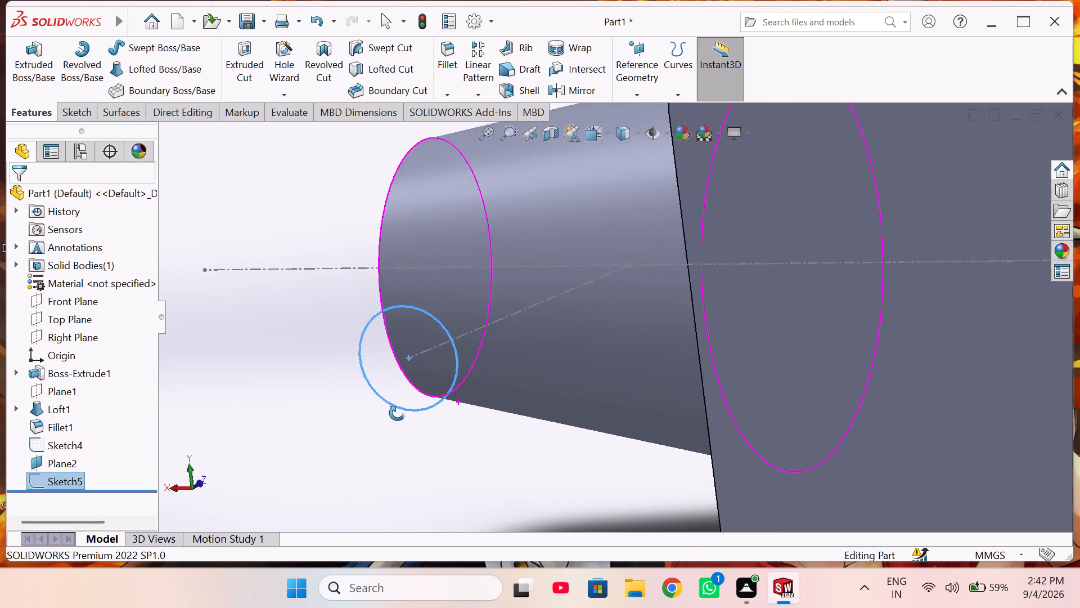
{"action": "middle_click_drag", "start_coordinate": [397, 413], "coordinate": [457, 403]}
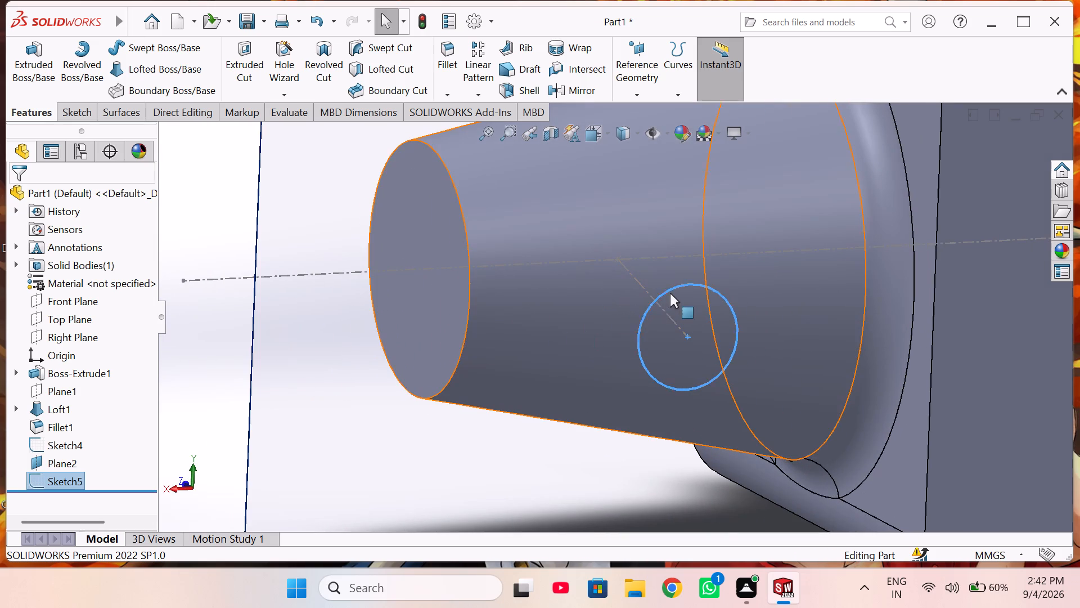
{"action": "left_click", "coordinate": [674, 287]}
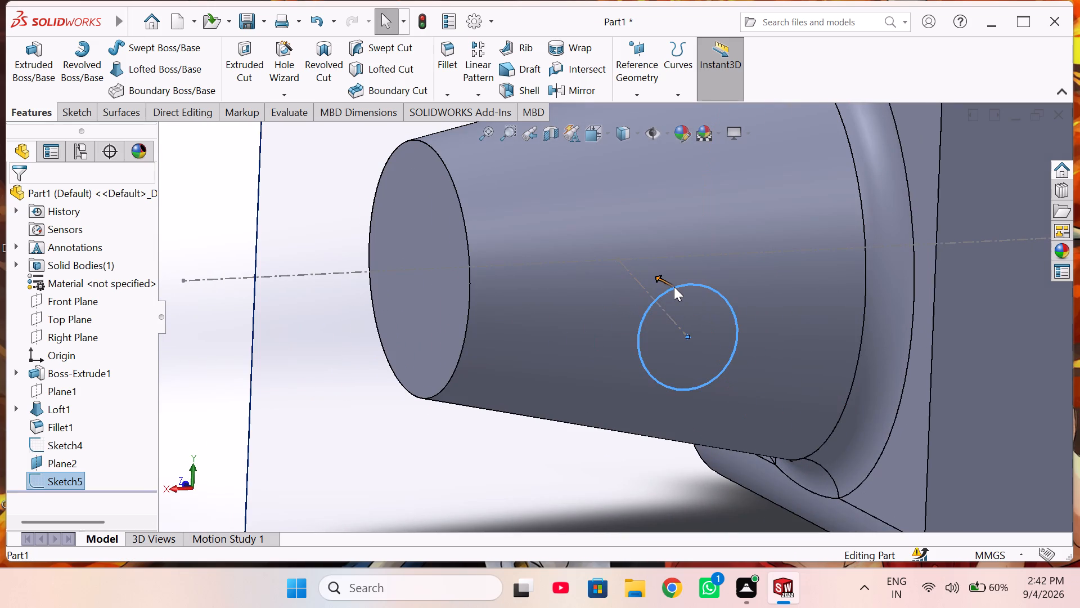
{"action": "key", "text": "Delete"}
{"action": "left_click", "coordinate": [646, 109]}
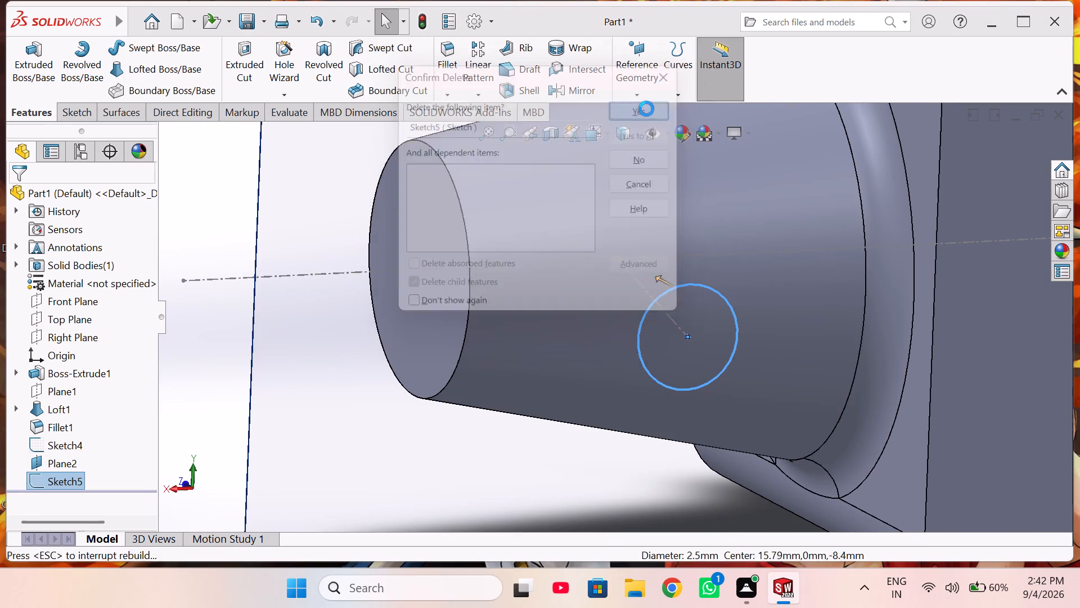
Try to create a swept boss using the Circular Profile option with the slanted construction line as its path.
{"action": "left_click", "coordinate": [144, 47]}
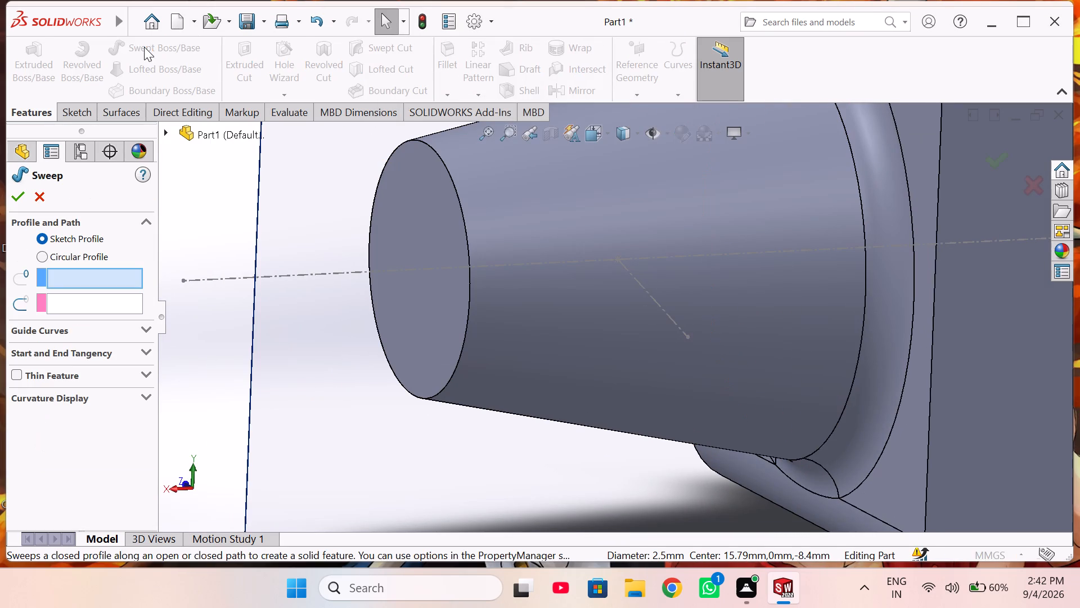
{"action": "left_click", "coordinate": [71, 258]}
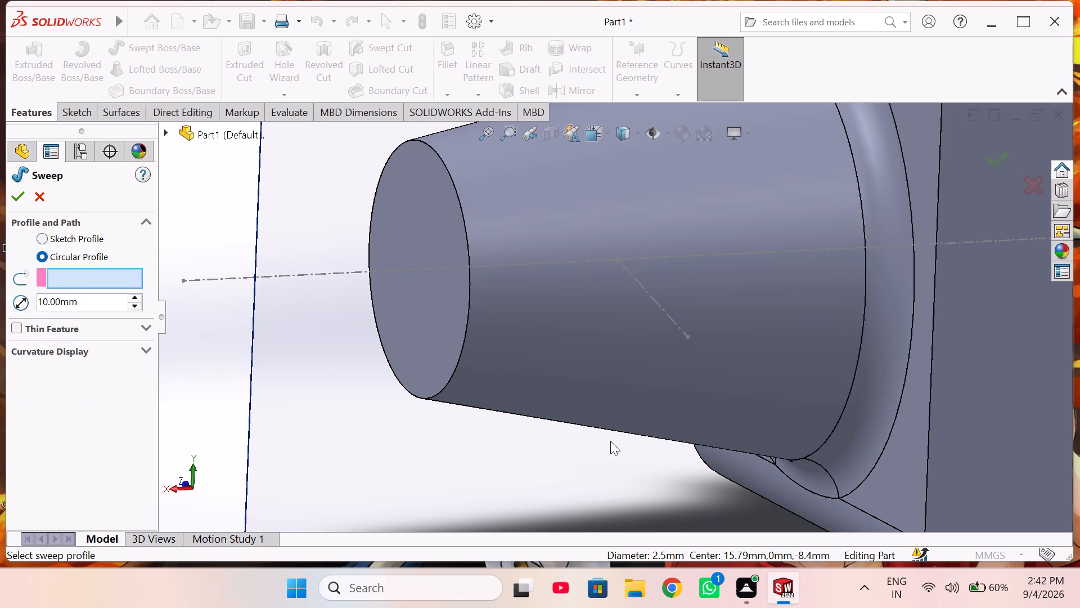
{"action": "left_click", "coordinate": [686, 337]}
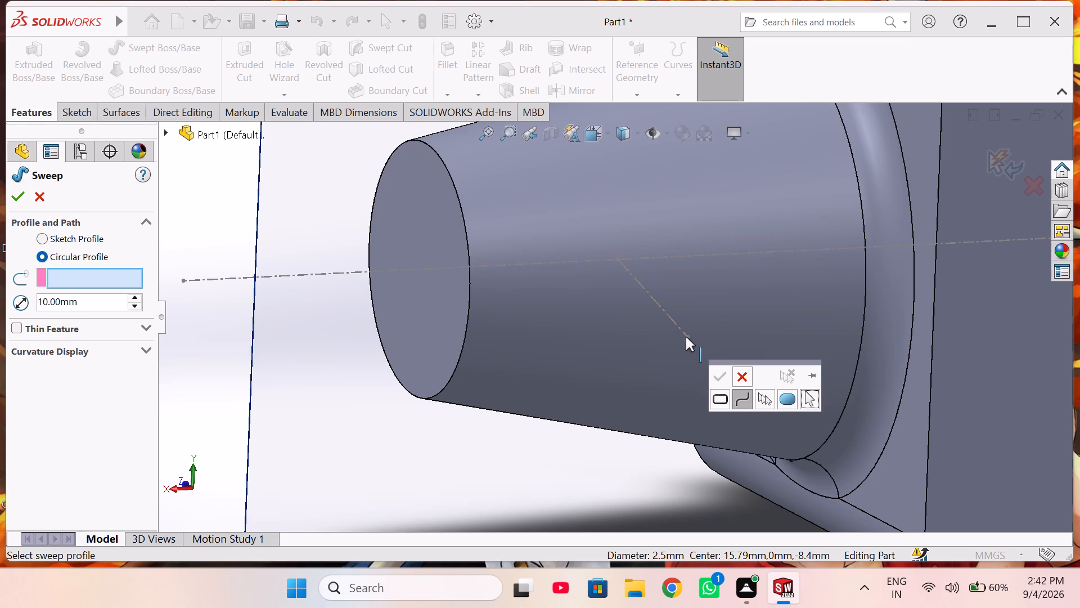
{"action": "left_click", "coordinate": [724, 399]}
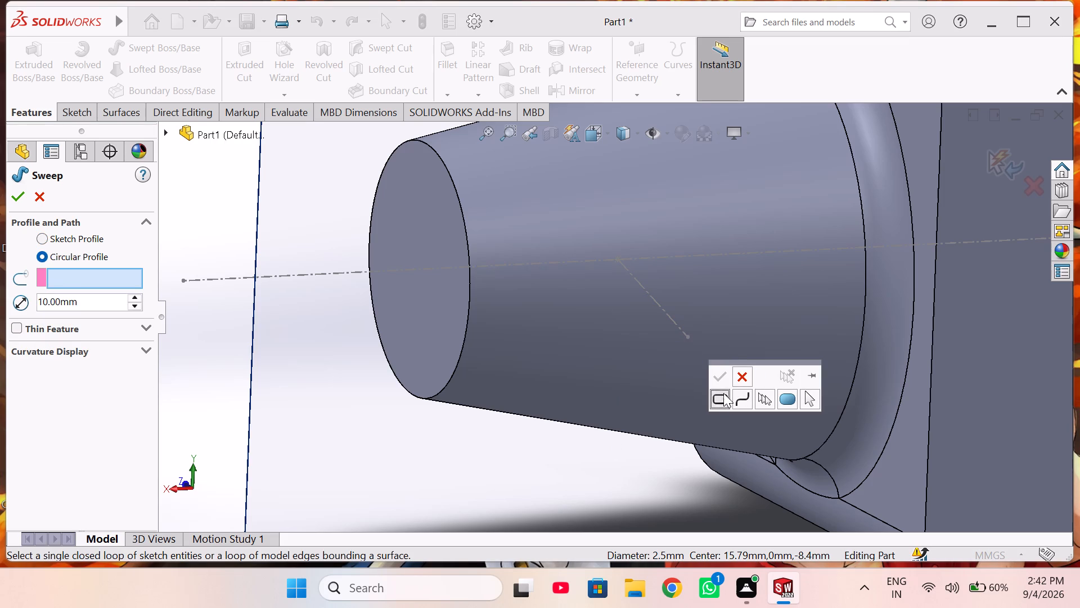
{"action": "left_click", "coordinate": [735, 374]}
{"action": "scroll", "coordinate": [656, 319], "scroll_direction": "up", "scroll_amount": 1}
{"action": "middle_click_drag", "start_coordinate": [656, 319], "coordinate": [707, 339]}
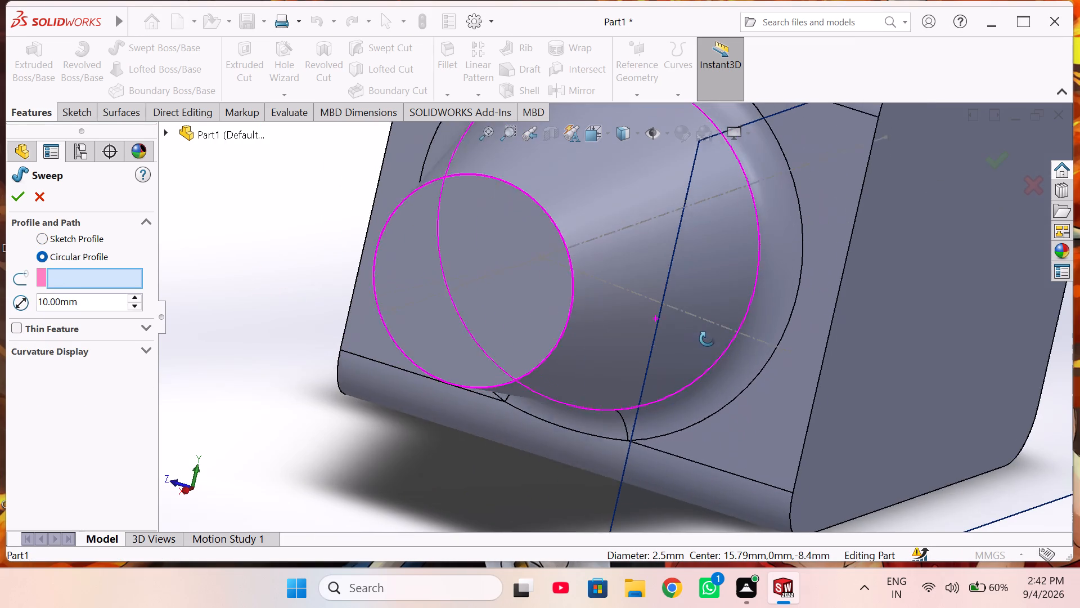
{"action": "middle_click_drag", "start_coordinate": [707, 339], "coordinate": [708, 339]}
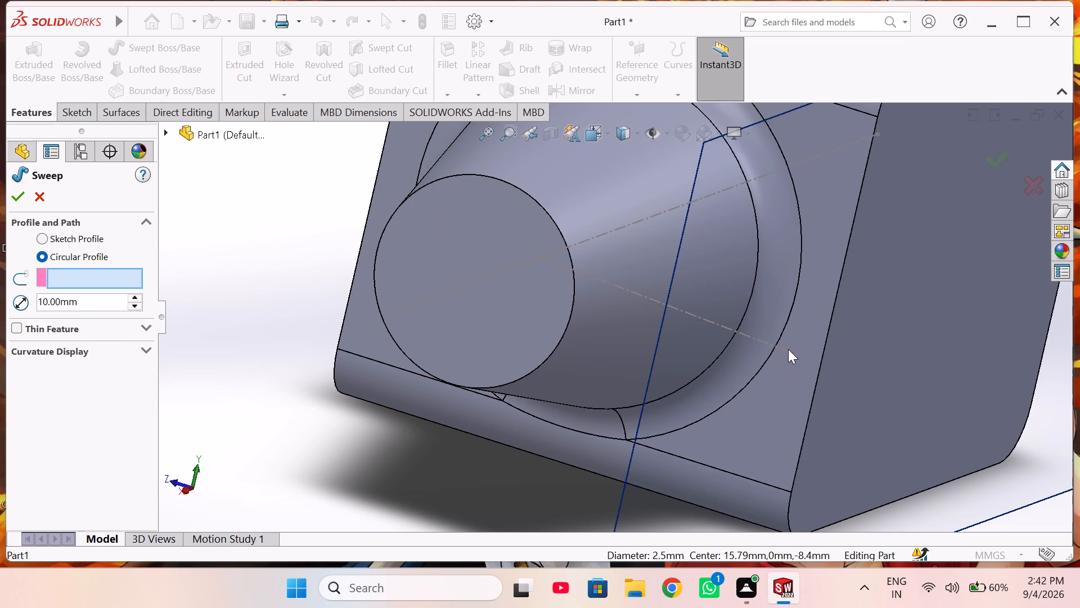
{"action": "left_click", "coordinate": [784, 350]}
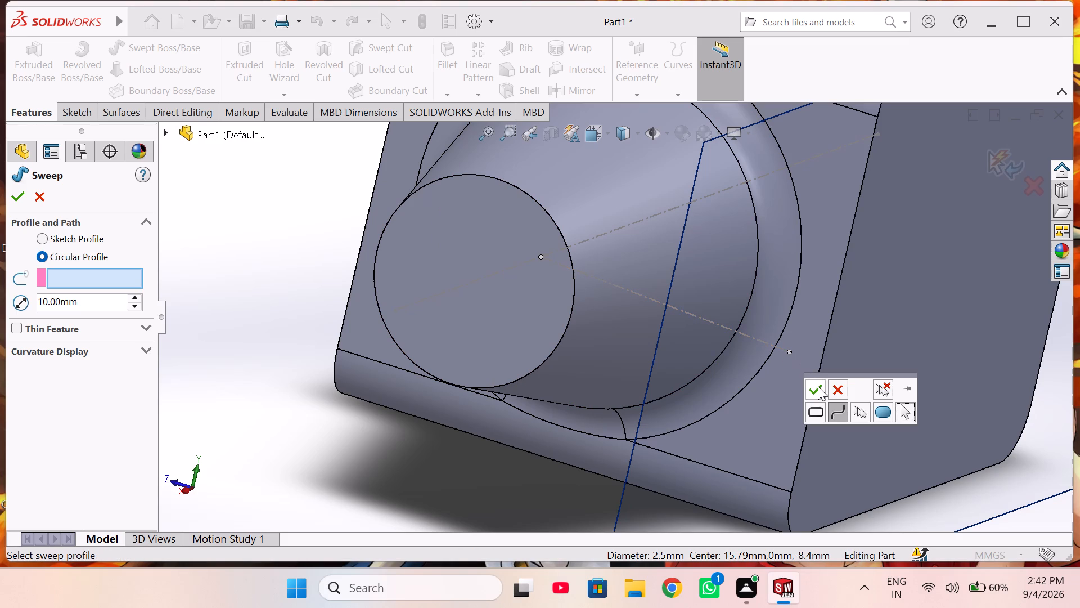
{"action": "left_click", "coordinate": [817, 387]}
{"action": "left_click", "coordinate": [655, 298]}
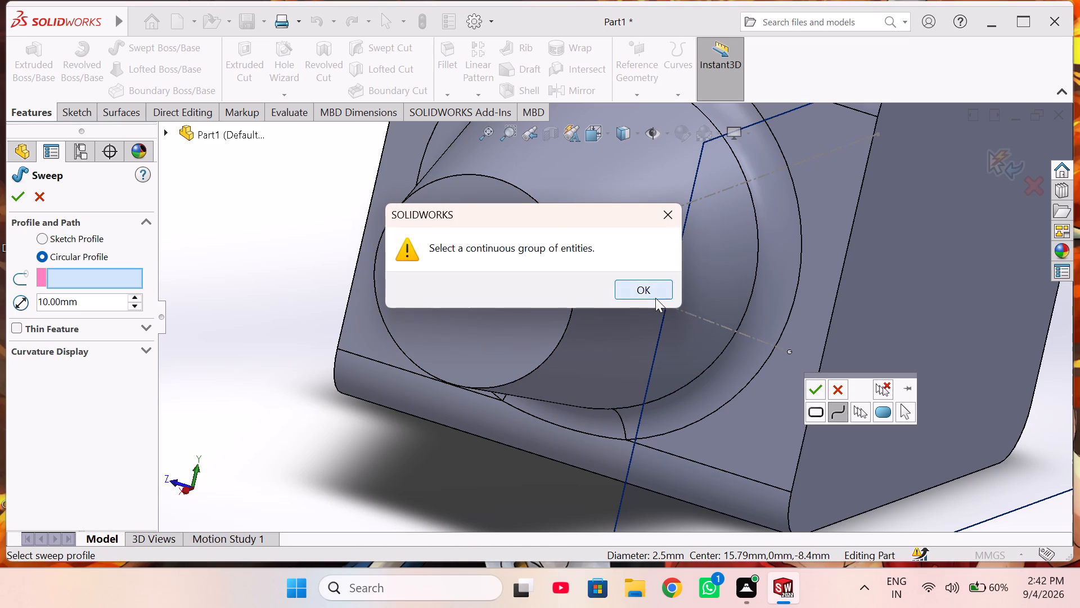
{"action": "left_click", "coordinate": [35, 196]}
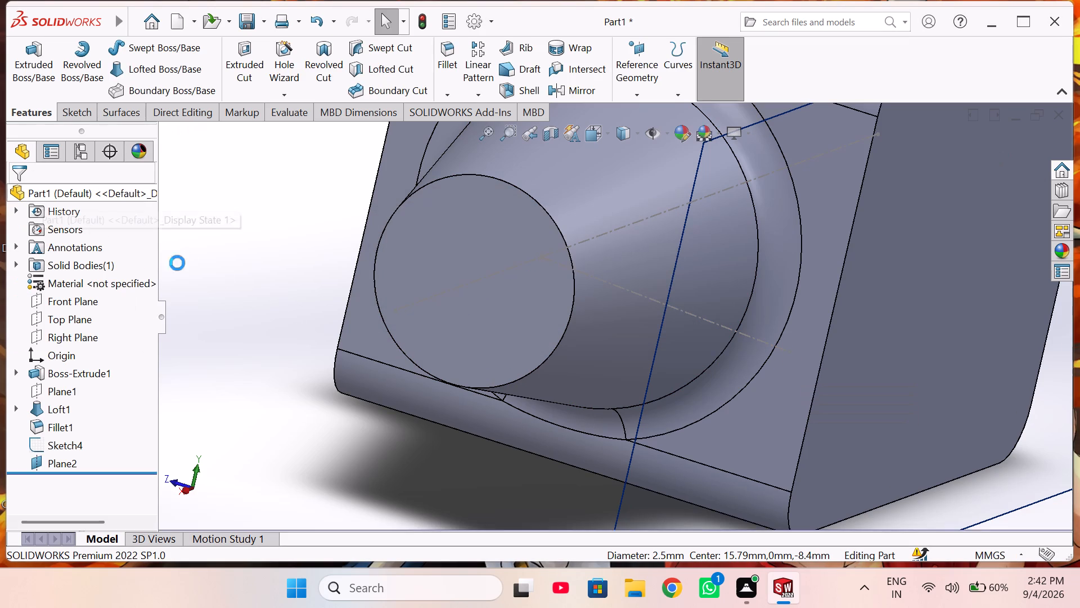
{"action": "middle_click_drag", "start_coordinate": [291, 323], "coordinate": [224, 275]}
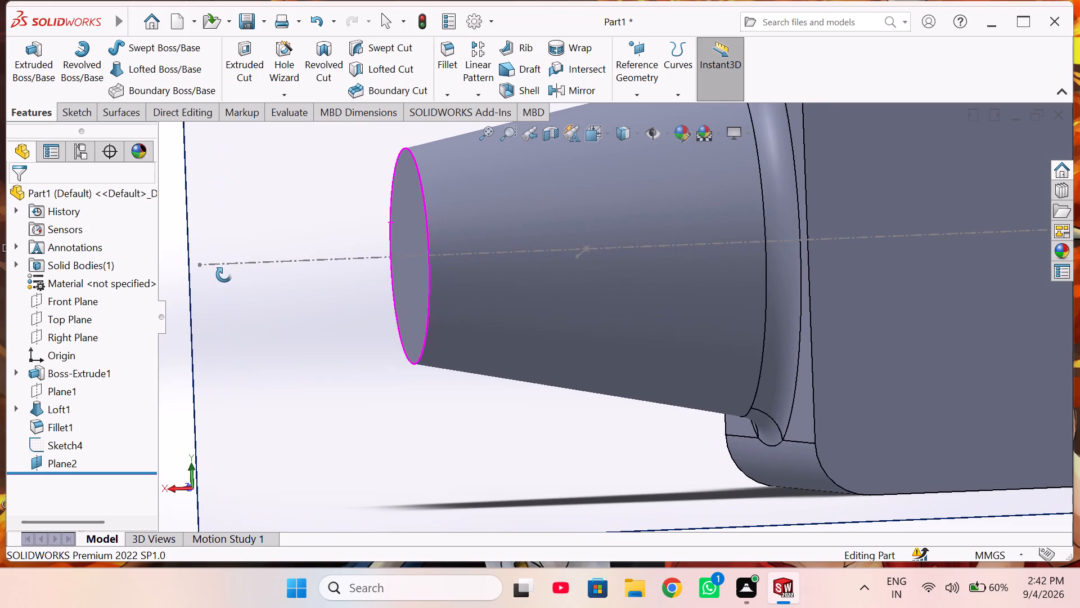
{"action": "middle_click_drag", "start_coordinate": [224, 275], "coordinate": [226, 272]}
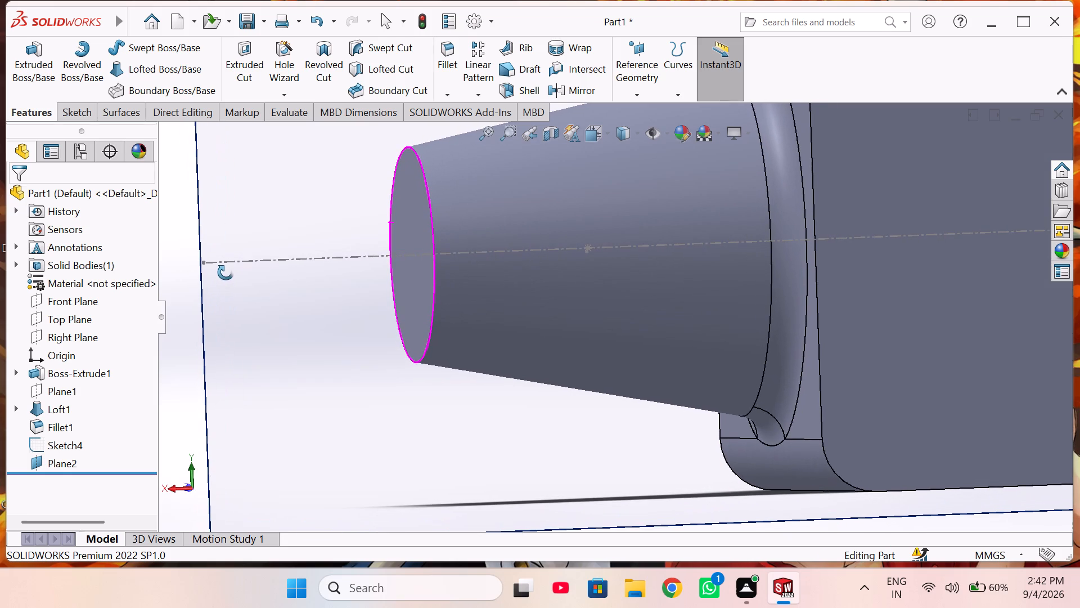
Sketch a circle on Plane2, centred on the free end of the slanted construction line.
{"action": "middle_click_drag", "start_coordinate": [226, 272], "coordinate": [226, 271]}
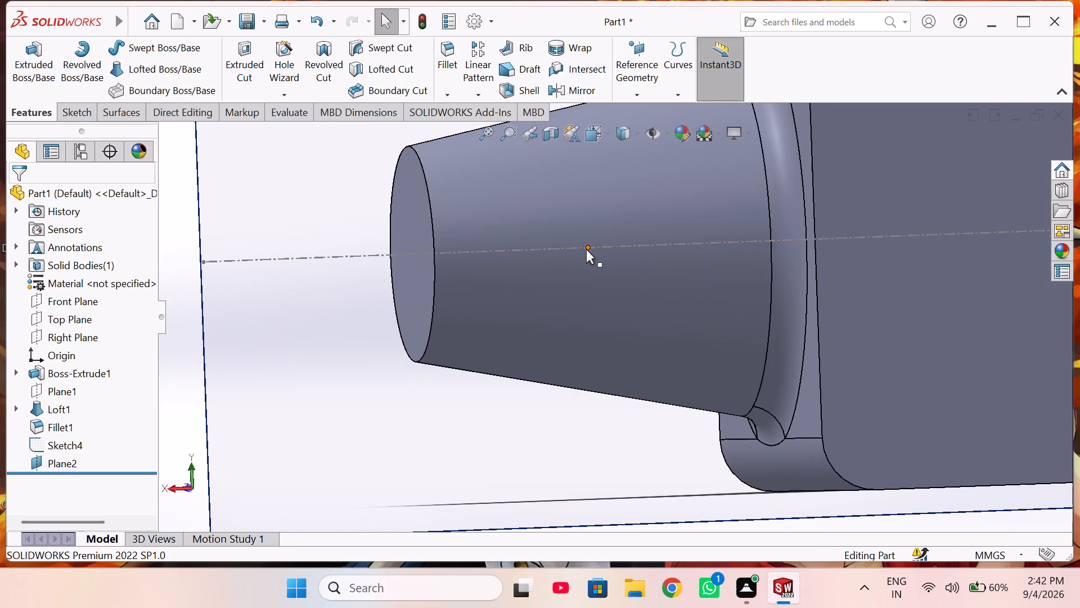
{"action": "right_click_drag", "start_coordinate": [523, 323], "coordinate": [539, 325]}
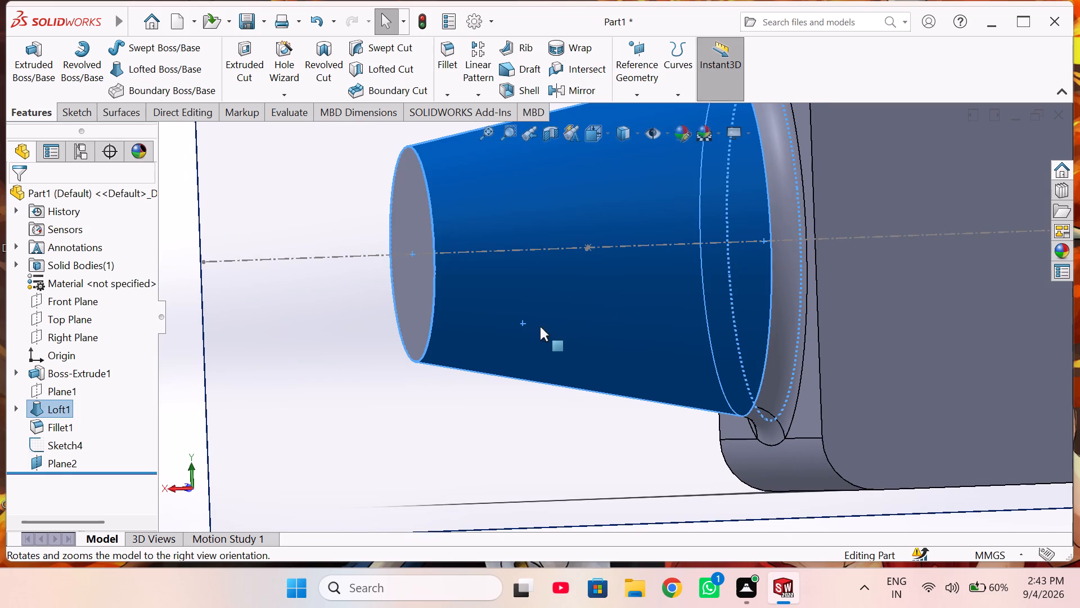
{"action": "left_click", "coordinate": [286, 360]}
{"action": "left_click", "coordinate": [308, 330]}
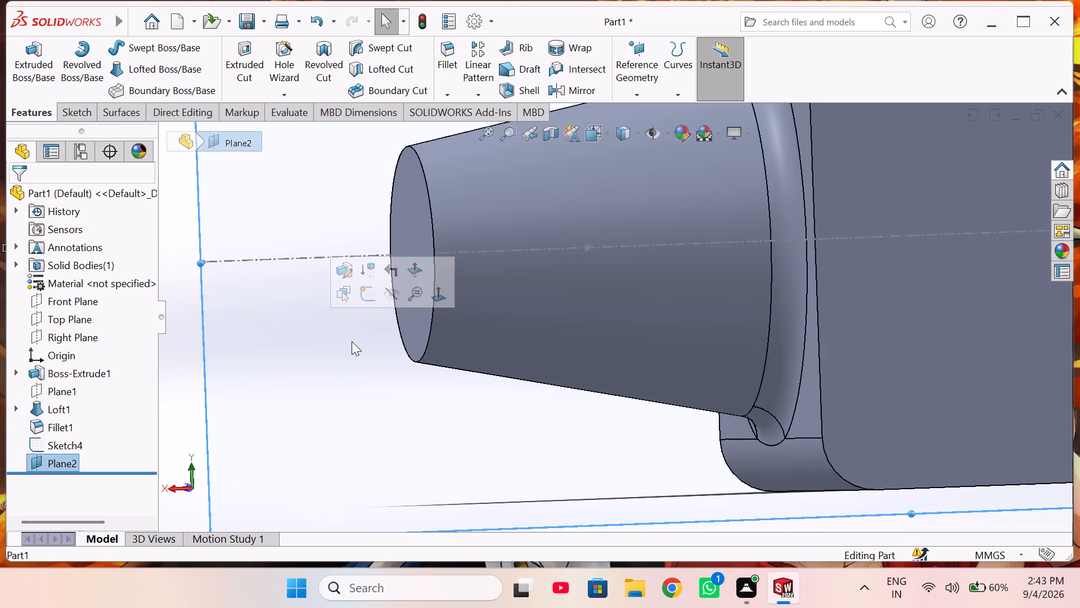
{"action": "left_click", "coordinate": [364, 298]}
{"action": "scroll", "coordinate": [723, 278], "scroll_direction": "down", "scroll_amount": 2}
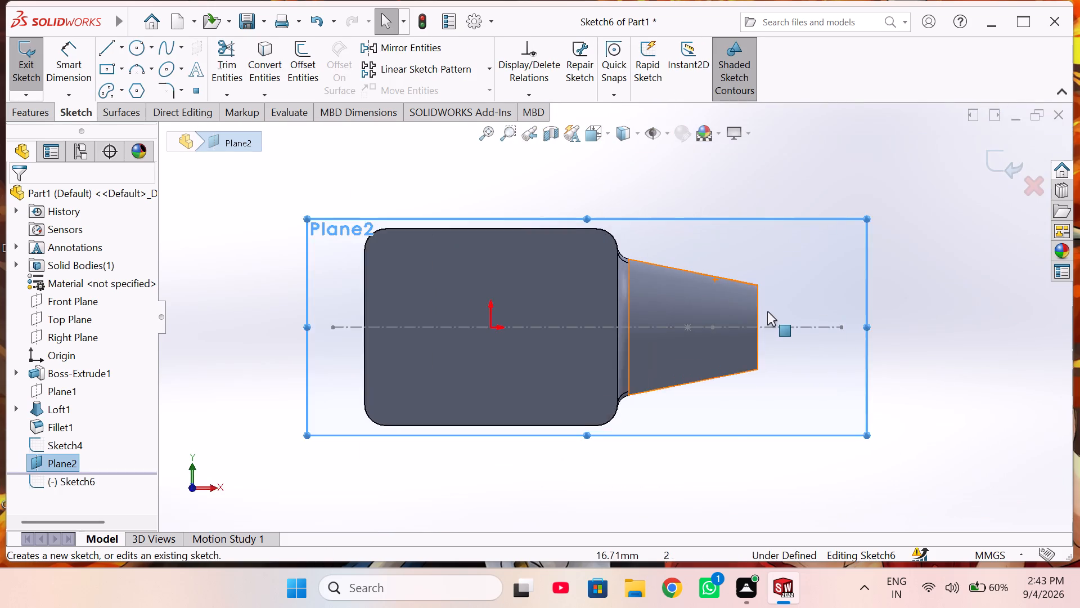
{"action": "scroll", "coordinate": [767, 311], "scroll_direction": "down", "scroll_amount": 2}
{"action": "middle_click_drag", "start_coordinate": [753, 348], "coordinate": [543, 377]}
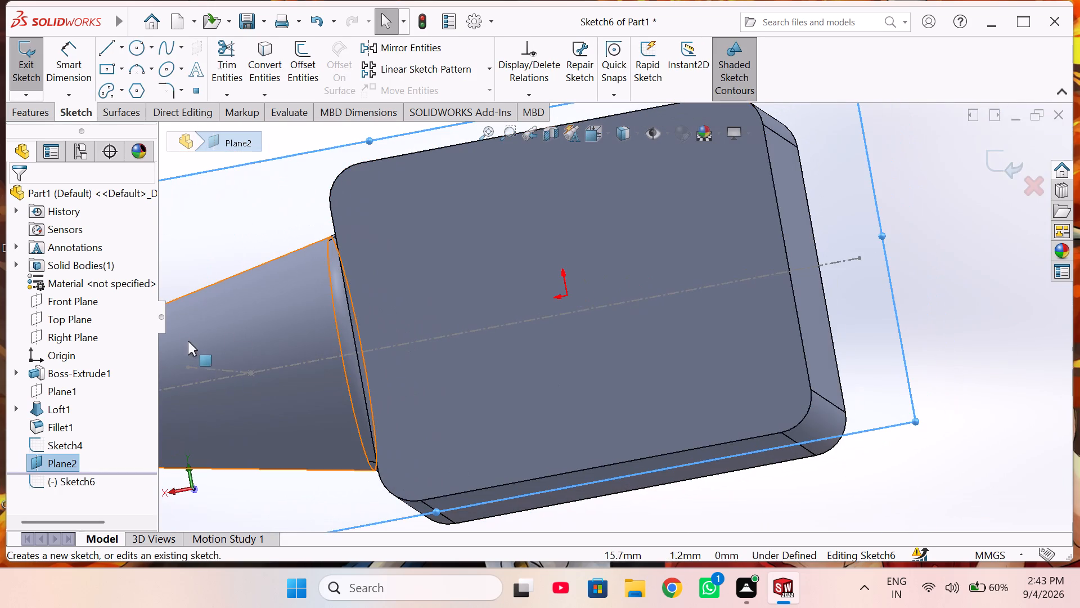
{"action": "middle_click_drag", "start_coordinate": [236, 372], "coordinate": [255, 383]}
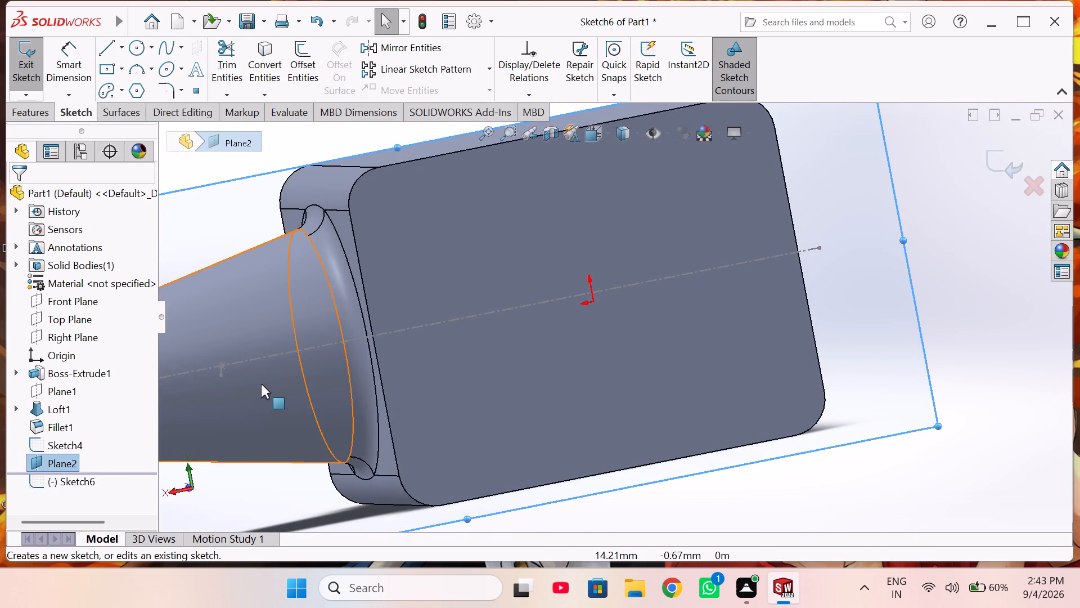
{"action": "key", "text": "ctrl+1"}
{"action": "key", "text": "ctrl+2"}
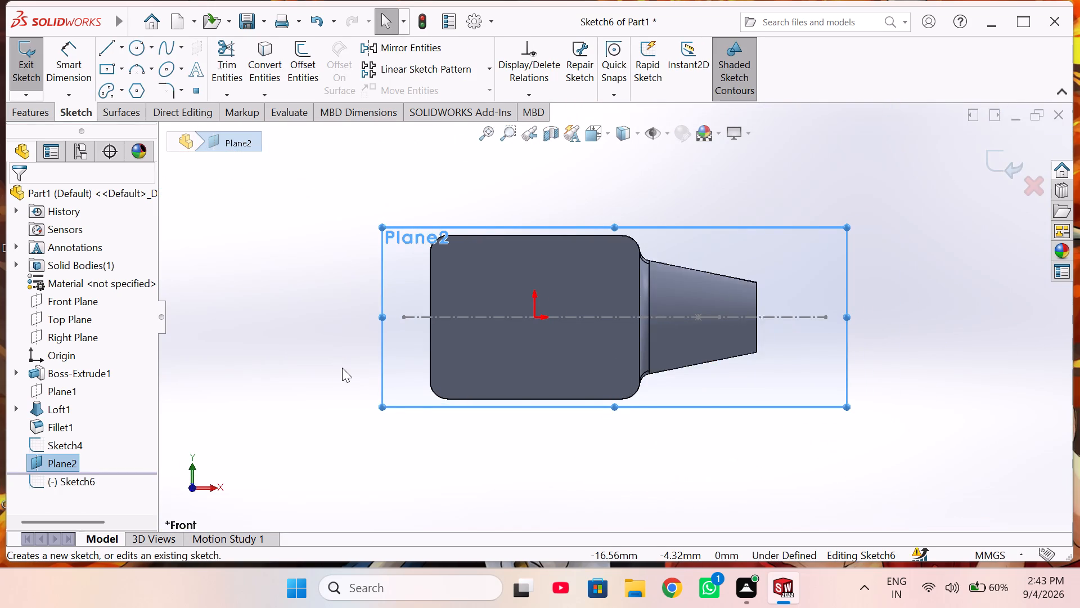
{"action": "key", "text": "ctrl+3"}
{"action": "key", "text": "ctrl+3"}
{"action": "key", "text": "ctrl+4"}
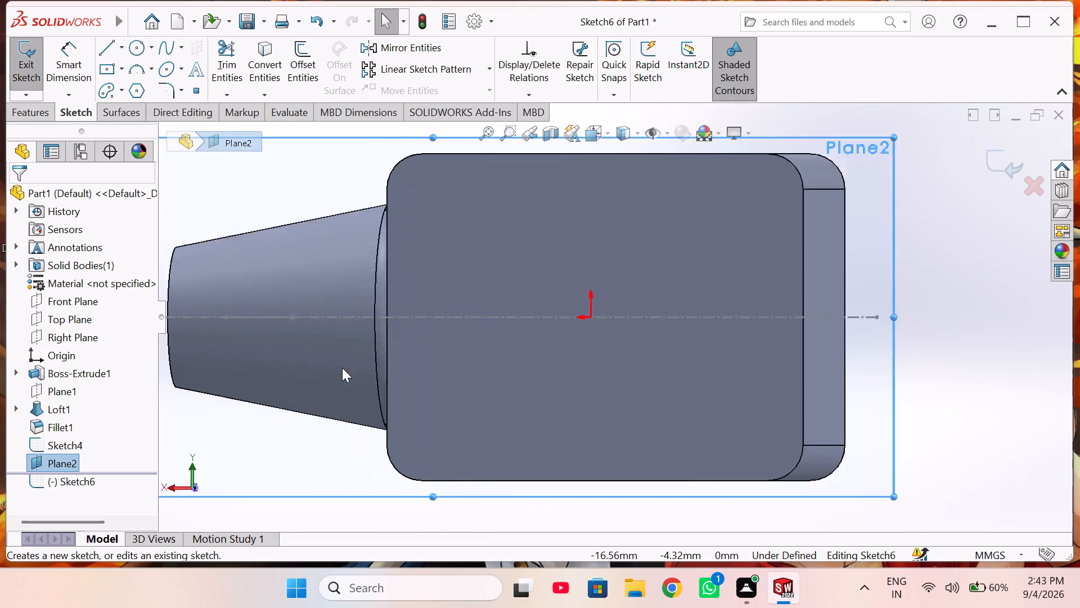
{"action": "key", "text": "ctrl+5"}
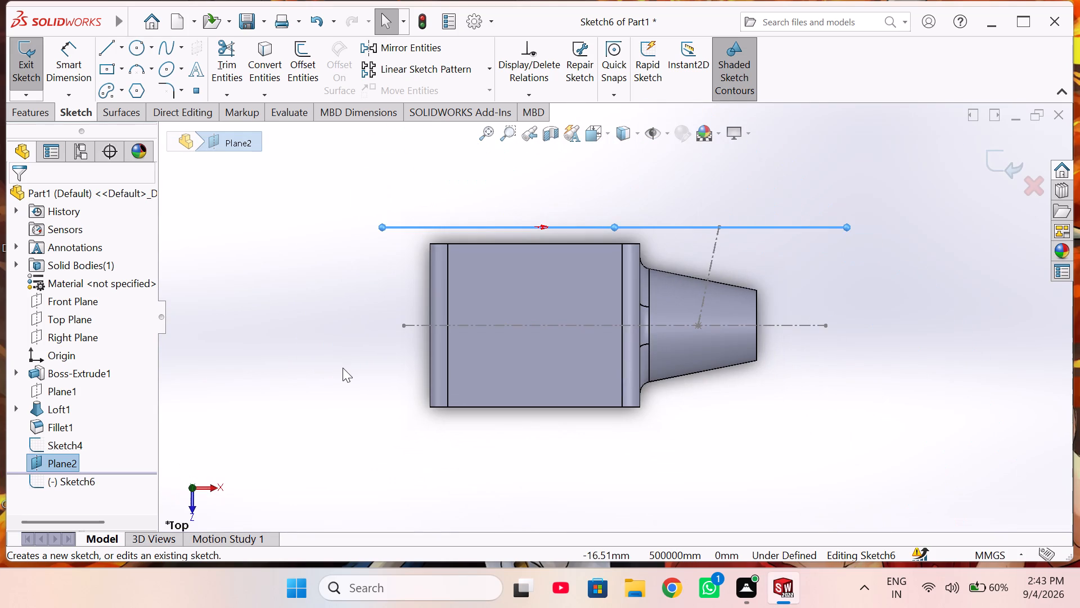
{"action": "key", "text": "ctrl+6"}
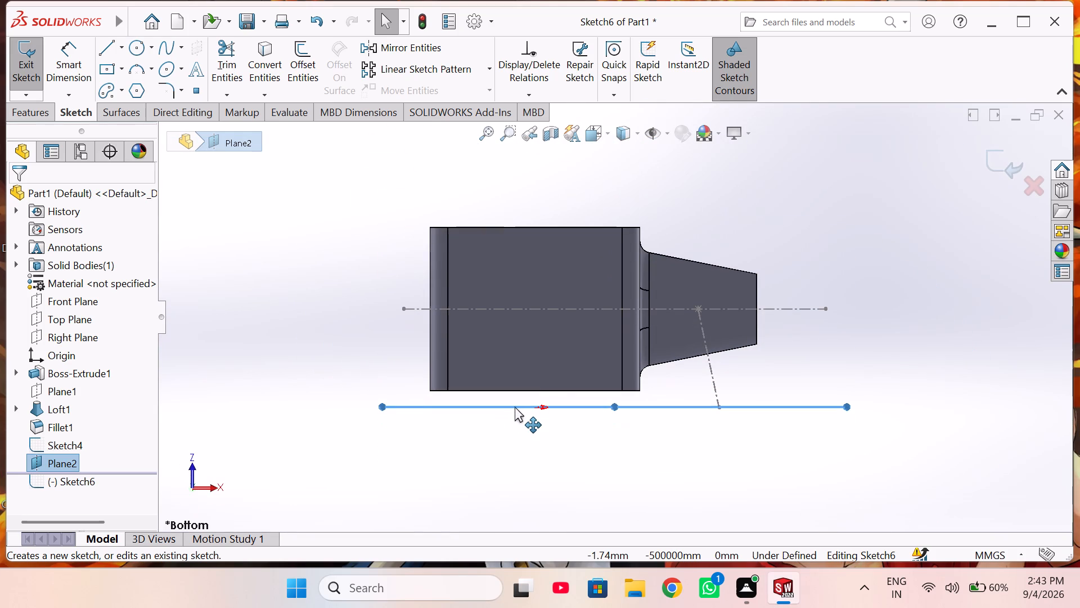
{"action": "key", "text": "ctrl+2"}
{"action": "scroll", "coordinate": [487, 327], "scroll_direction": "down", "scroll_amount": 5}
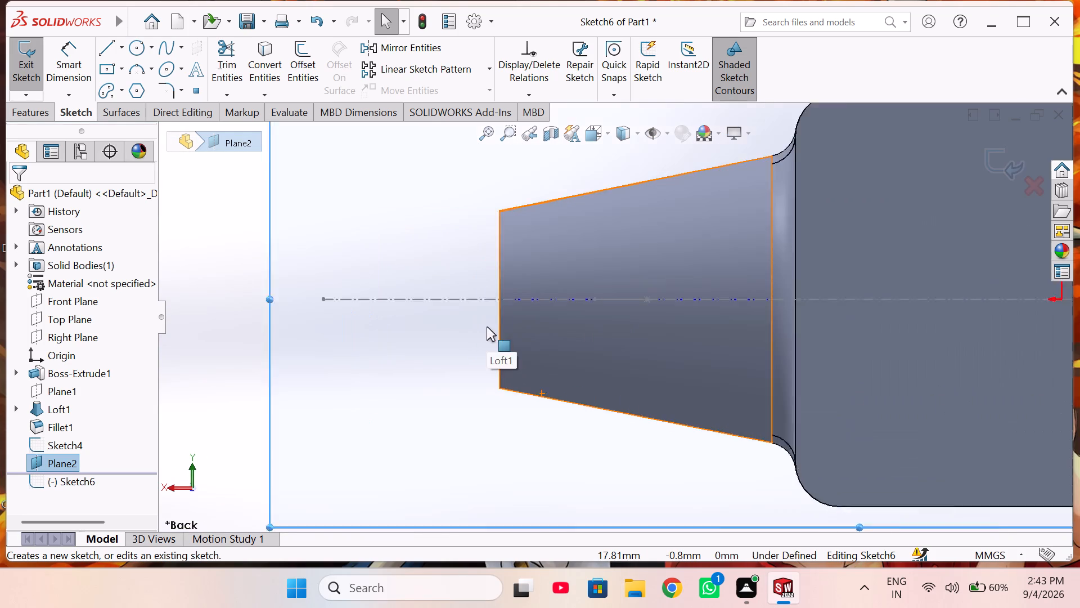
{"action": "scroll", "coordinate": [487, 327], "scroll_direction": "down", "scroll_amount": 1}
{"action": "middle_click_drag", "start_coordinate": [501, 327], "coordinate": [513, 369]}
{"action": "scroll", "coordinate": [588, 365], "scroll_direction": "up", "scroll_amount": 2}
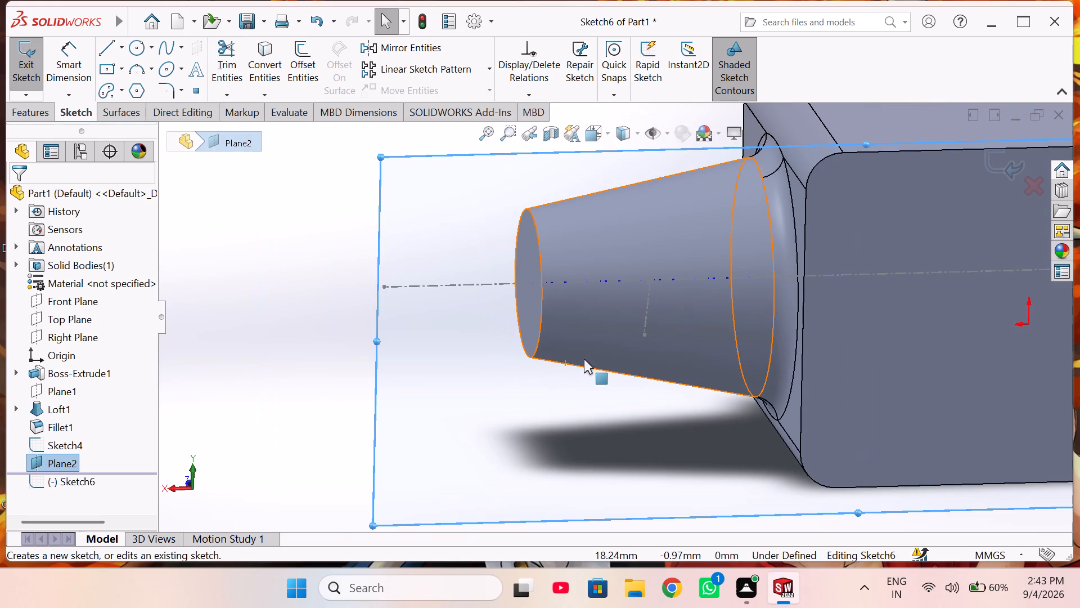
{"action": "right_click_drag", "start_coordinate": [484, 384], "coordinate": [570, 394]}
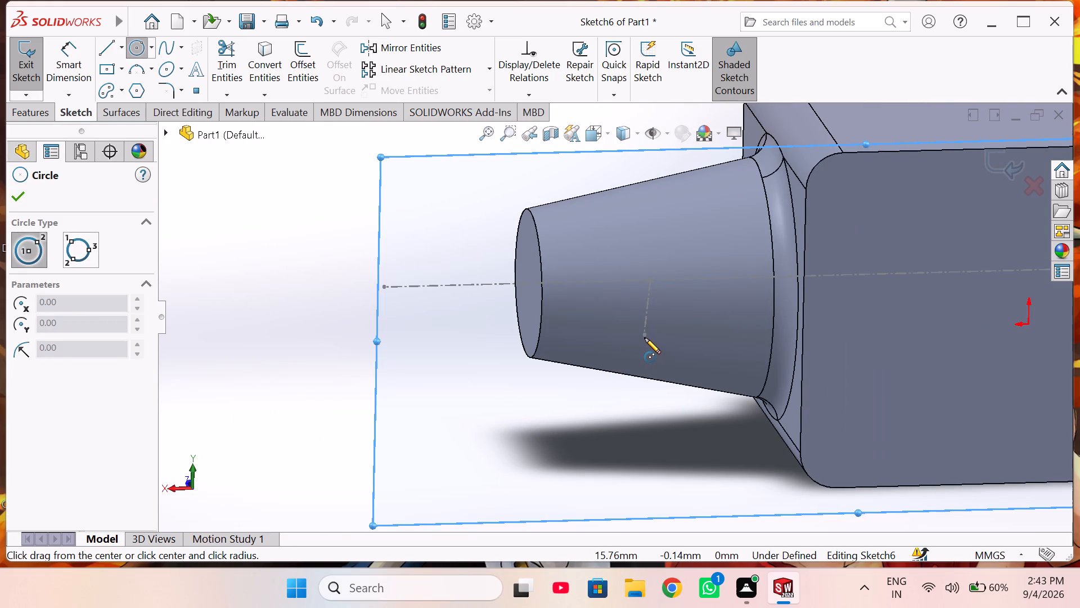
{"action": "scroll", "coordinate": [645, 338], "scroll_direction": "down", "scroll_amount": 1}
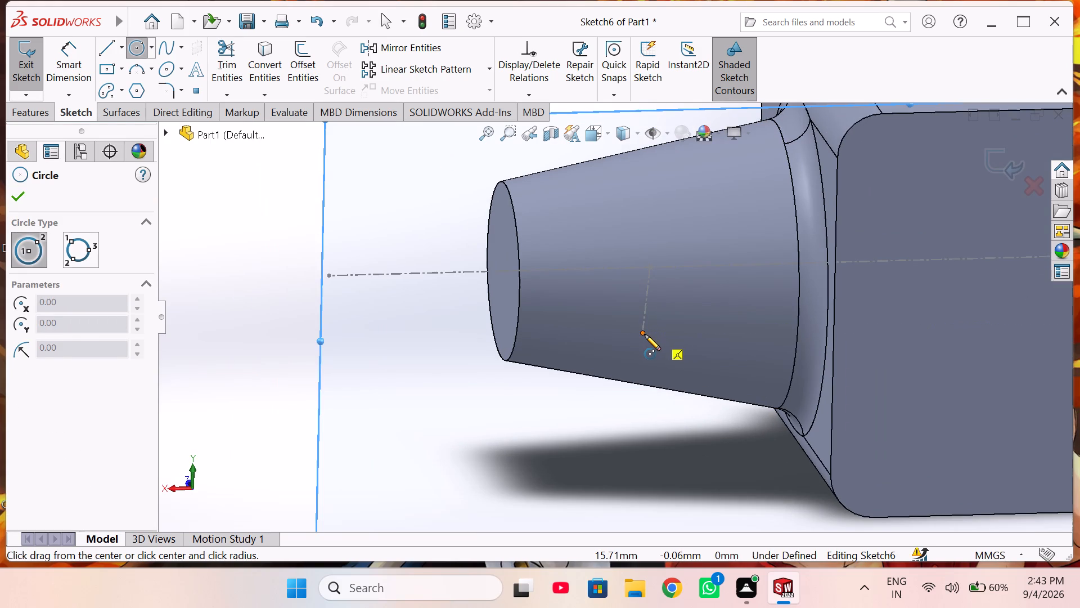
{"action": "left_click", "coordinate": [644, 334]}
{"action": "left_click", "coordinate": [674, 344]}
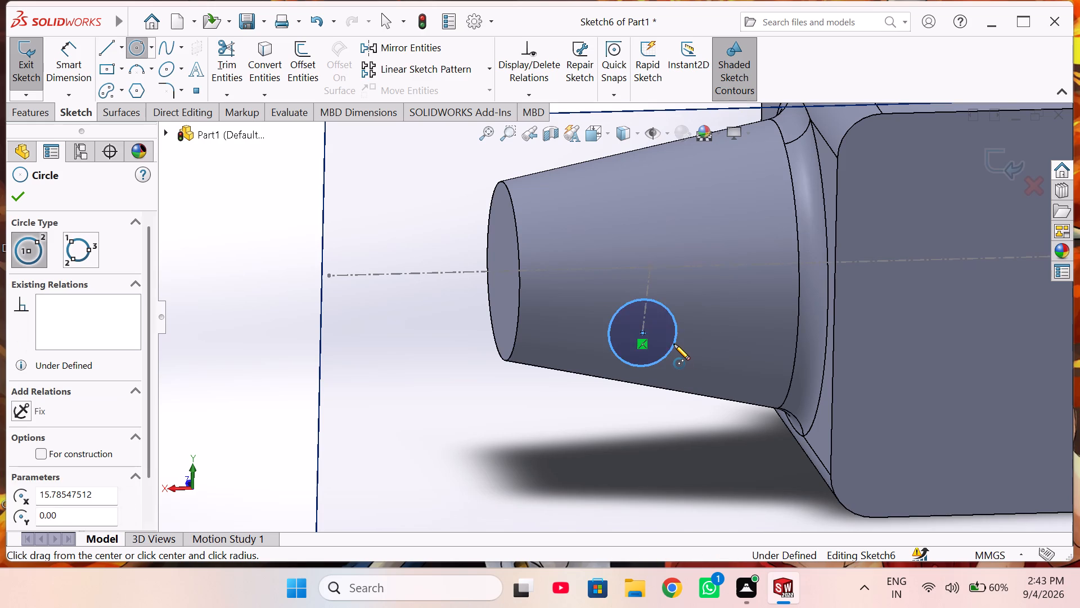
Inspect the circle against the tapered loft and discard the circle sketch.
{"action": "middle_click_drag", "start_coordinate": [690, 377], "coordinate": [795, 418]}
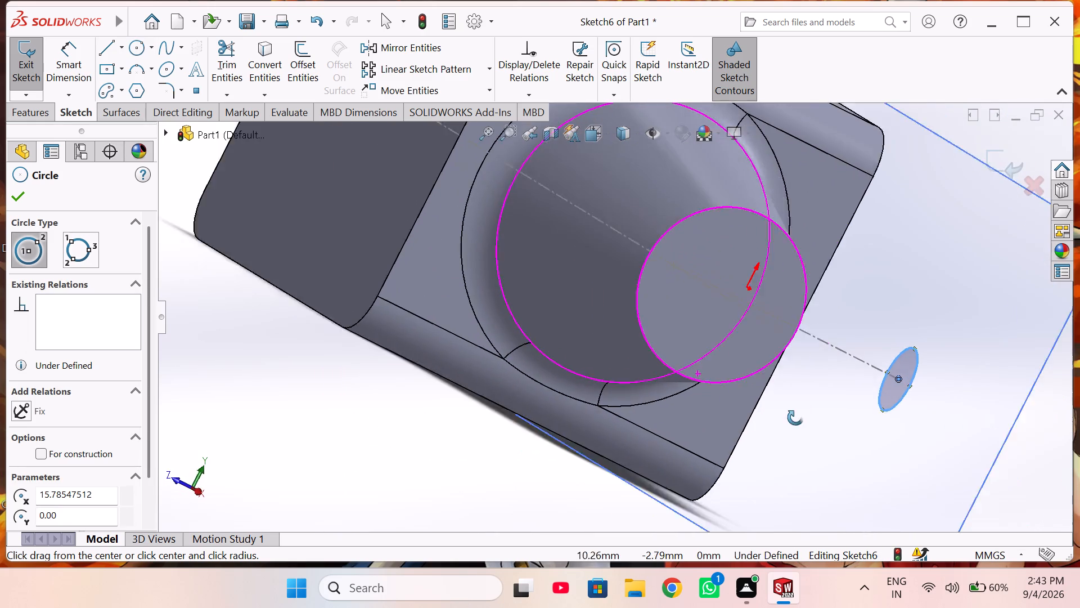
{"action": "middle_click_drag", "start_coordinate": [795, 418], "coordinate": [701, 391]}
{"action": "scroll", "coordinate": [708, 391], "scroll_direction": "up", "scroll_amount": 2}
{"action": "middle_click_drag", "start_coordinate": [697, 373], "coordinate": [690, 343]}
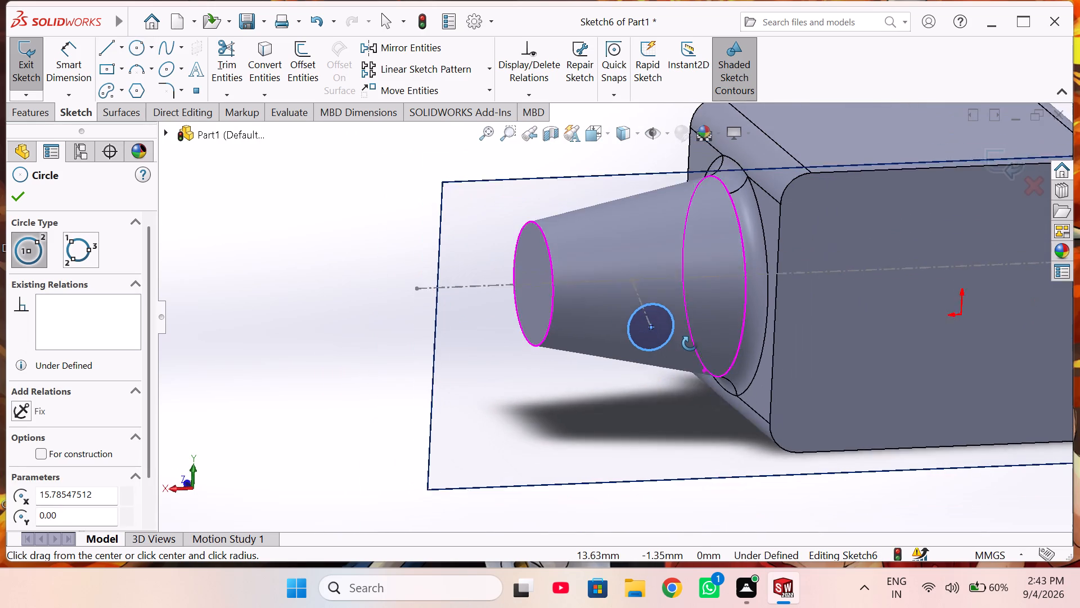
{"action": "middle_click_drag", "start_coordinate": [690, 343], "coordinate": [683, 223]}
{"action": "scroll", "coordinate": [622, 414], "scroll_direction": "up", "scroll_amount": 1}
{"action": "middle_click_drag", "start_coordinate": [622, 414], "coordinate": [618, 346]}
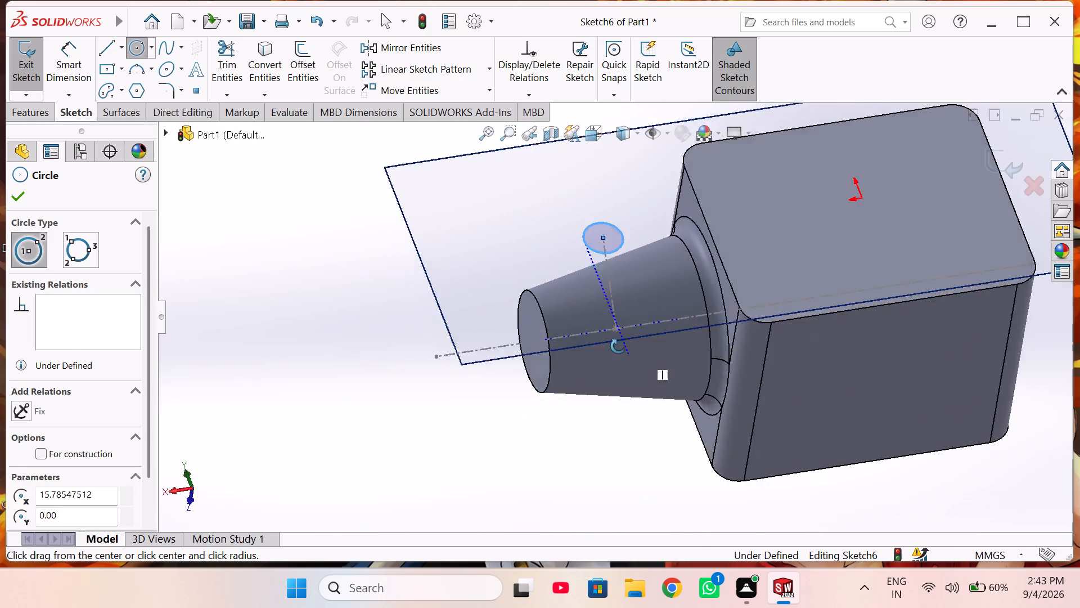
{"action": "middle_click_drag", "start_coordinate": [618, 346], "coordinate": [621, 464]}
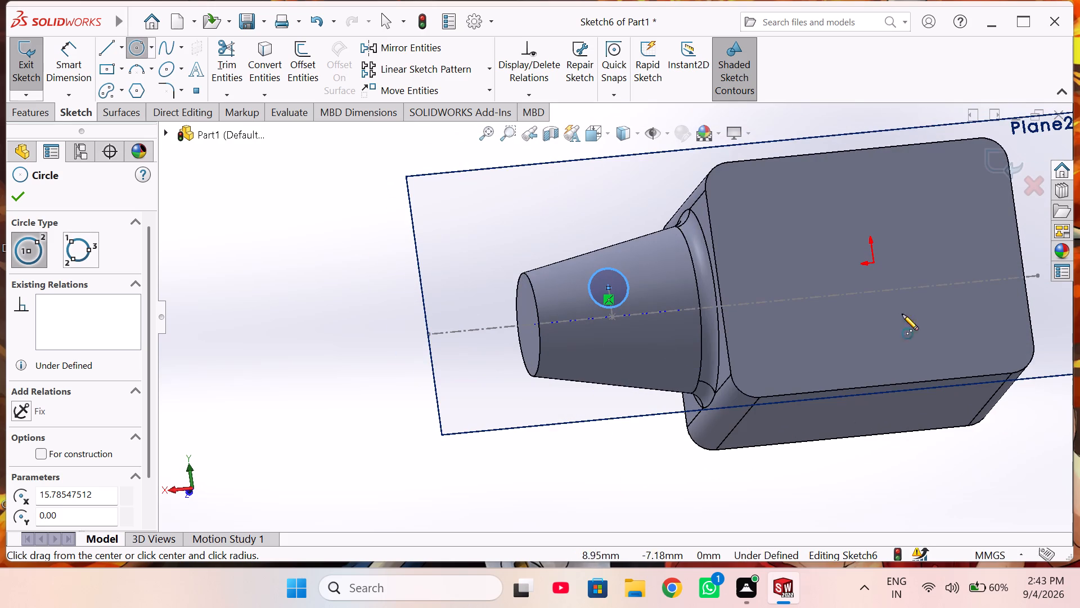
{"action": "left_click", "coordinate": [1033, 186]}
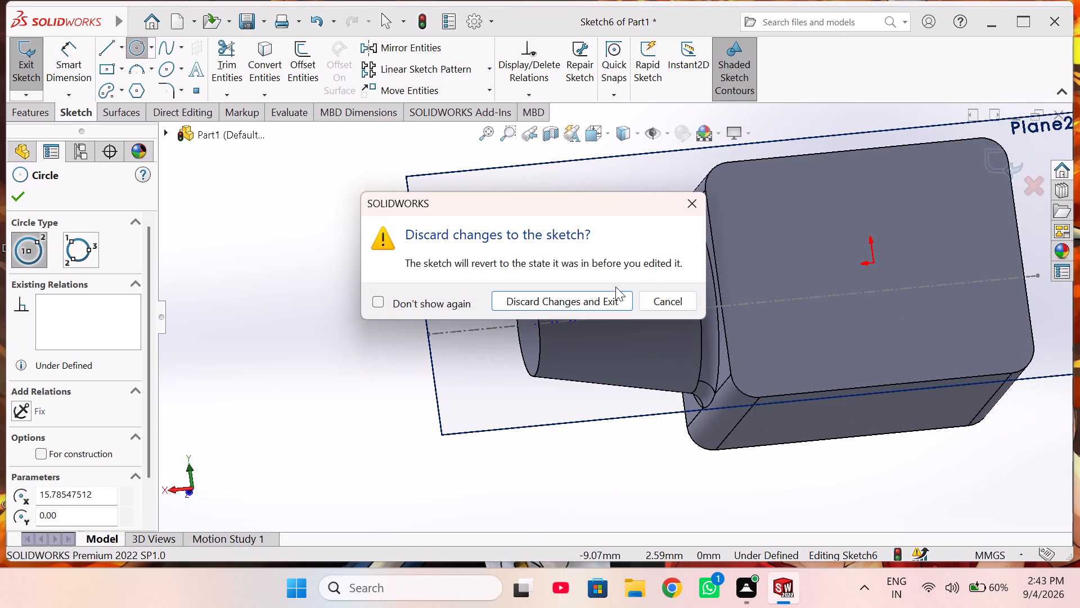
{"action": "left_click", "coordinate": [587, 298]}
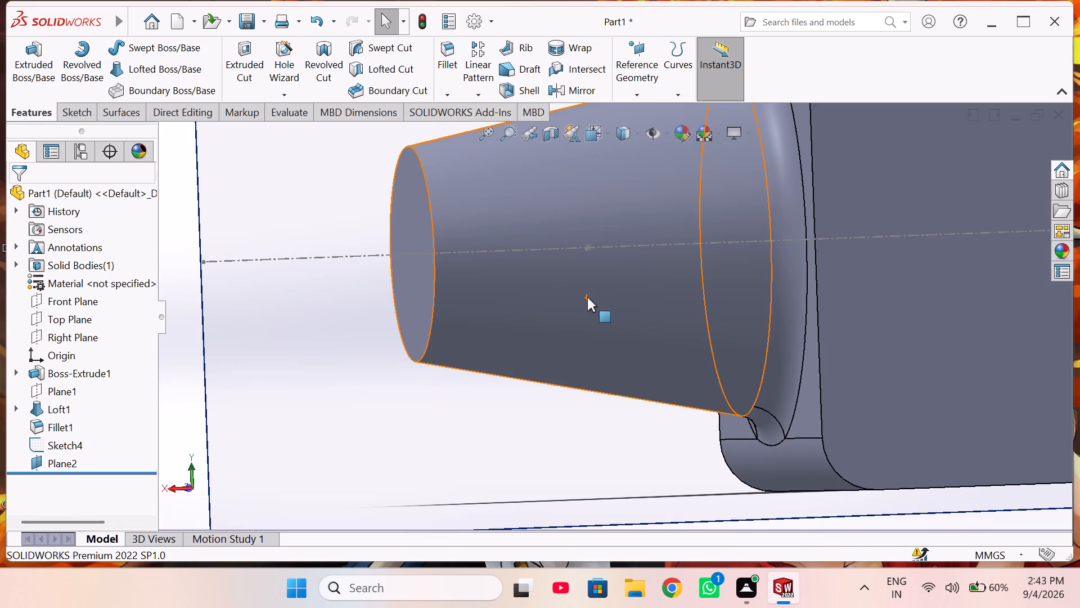
Delete the reference plane Plane2.
{"action": "scroll", "coordinate": [528, 331], "scroll_direction": "up", "scroll_amount": 4}
{"action": "right_click", "coordinate": [471, 345]}
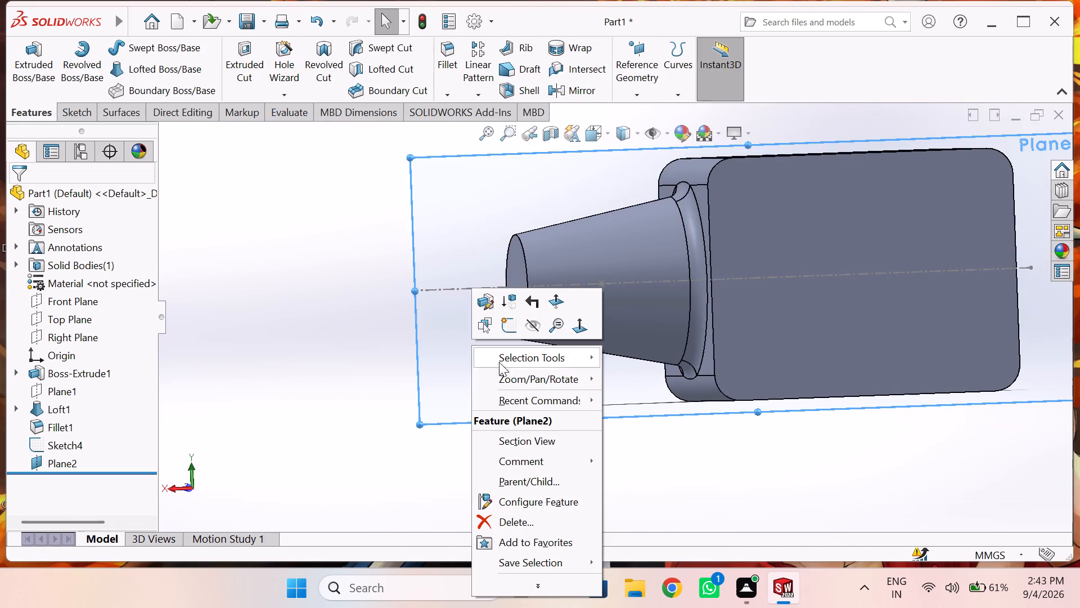
{"action": "left_click", "coordinate": [533, 524]}
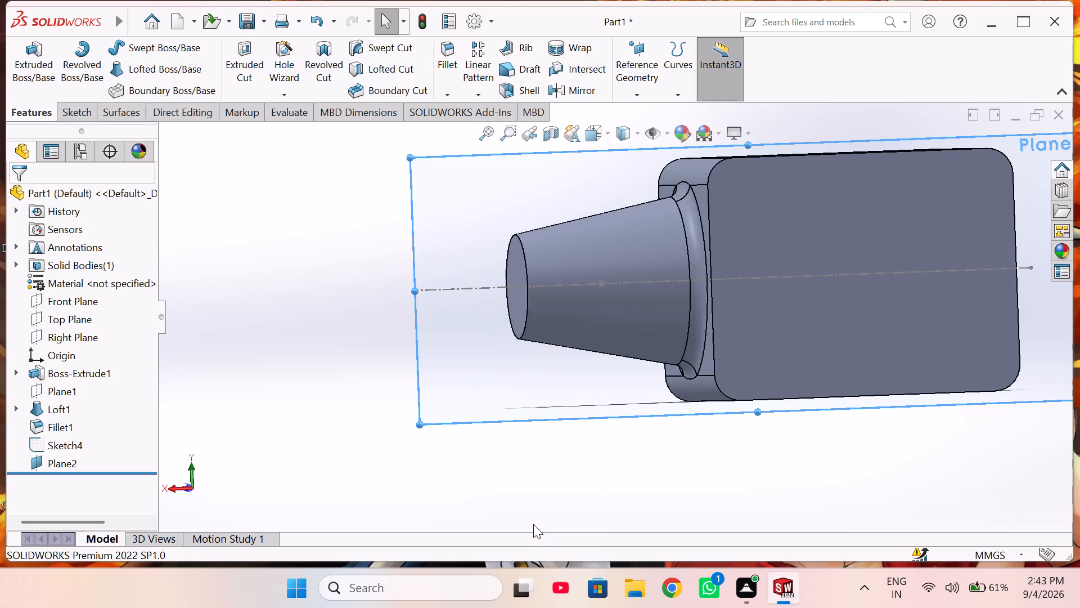
{"action": "left_click", "coordinate": [661, 108]}
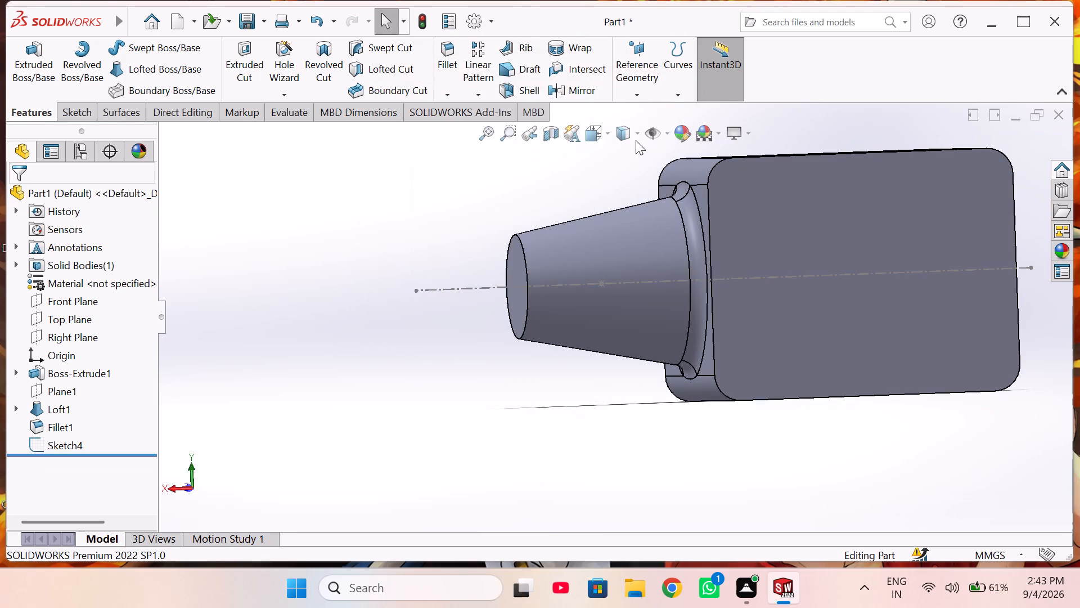
{"action": "left_click", "coordinate": [439, 199]}
Create a reference plane parallel to the Front Plane and coincident with the free end of the slanted construction line.
{"action": "middle_click_drag", "start_coordinate": [681, 274], "coordinate": [694, 406]}
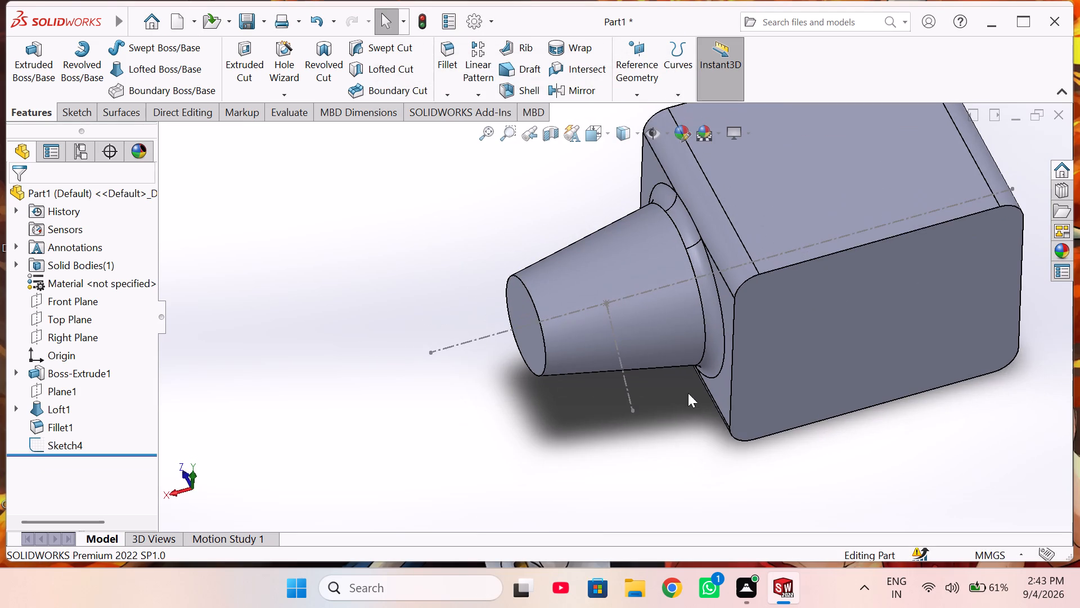
{"action": "middle_click_drag", "start_coordinate": [768, 251], "coordinate": [786, 337]}
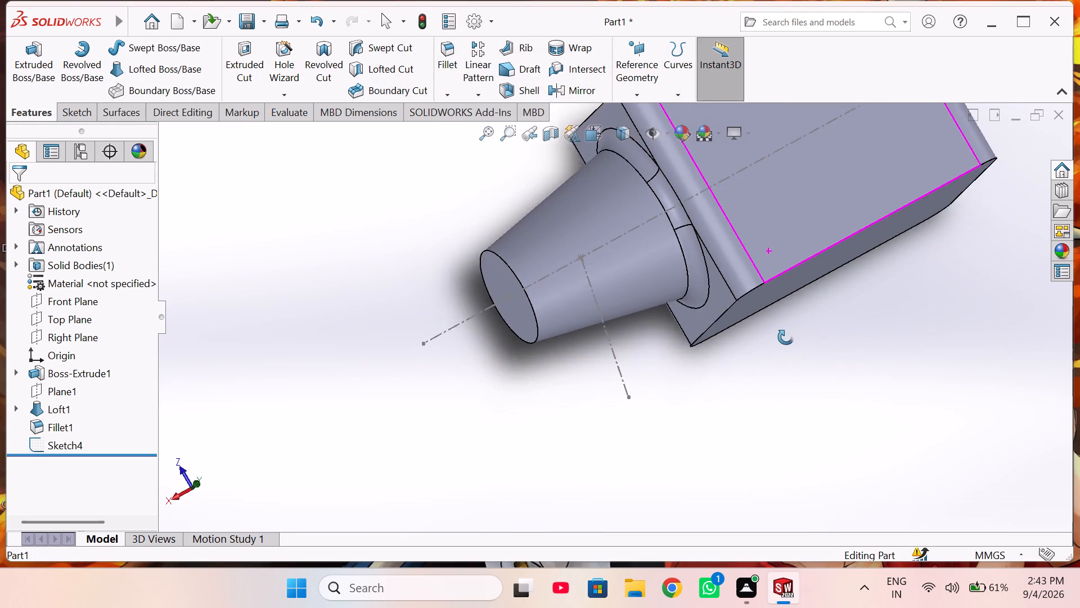
{"action": "middle_click_drag", "start_coordinate": [786, 337], "coordinate": [776, 333]}
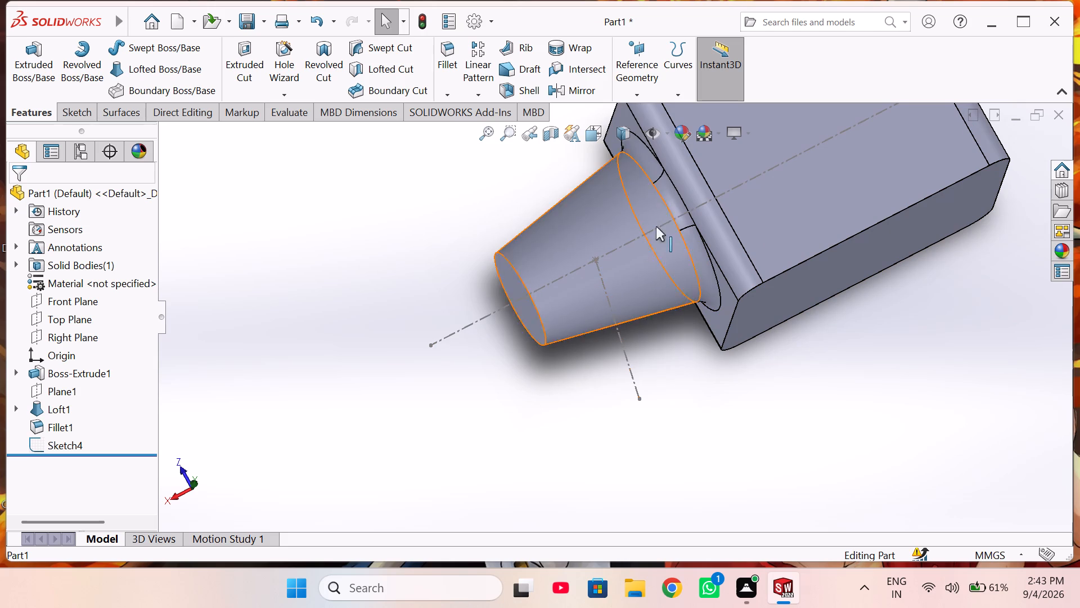
{"action": "left_click", "coordinate": [629, 81]}
{"action": "left_click", "coordinate": [656, 108]}
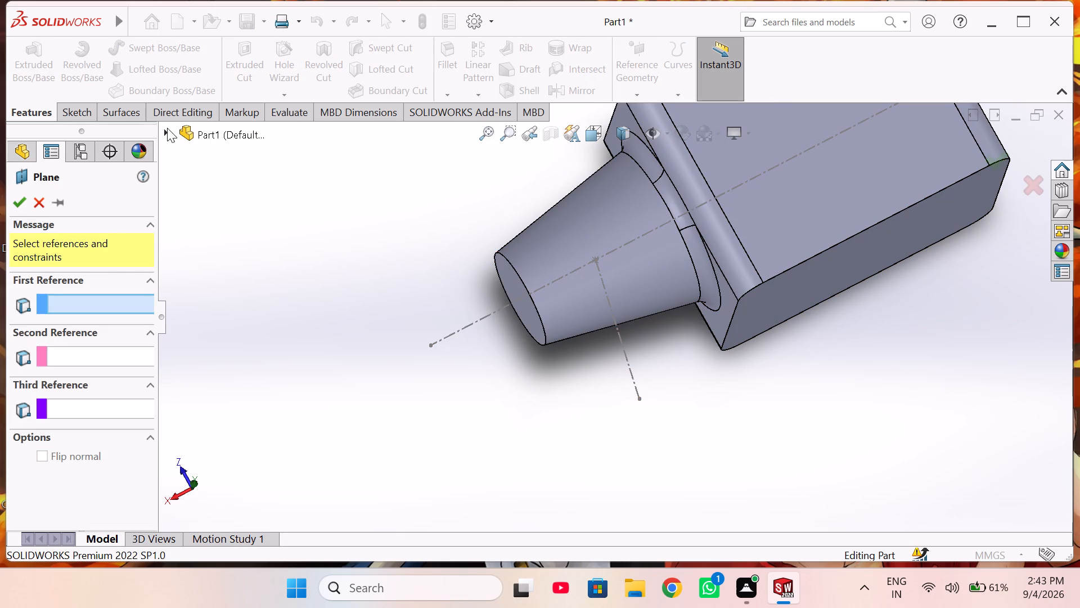
{"action": "left_click", "coordinate": [169, 128]}
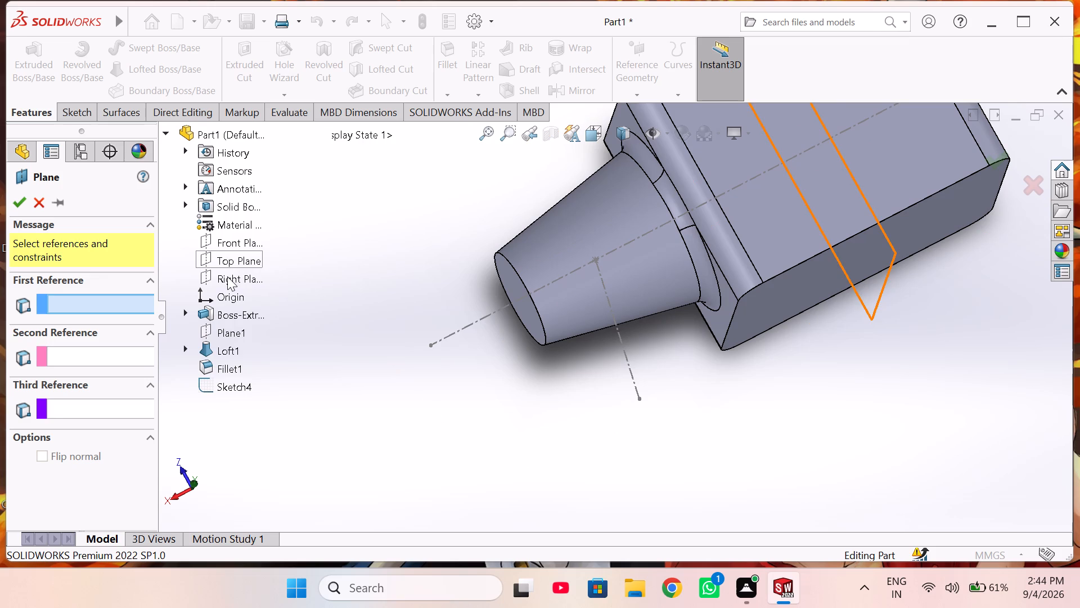
{"action": "left_click", "coordinate": [234, 248]}
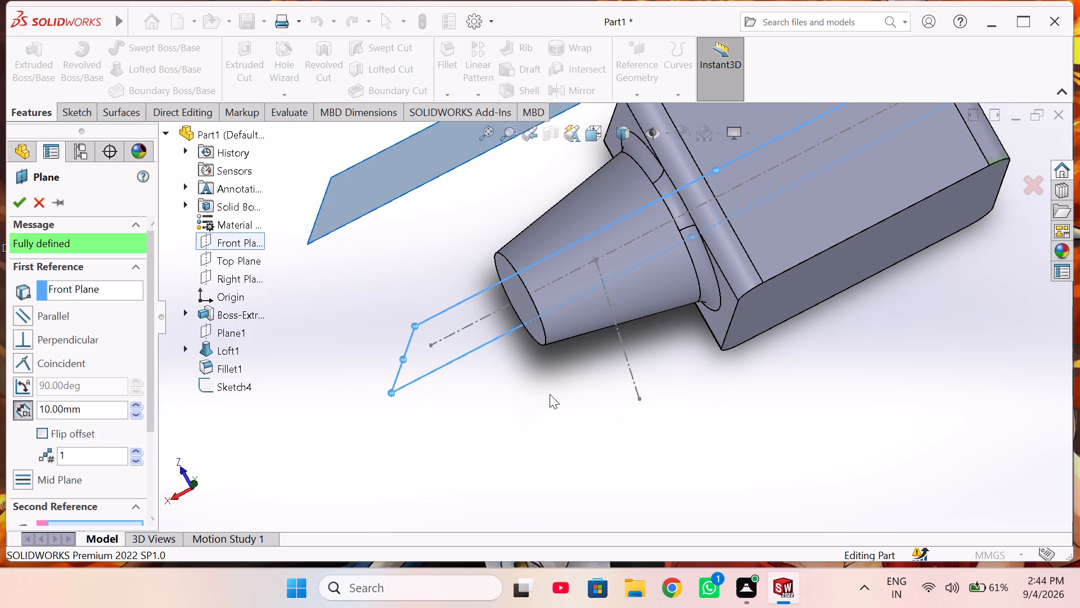
{"action": "middle_click_drag", "start_coordinate": [550, 395], "coordinate": [544, 297]}
{"action": "scroll", "coordinate": [544, 297], "scroll_direction": "up", "scroll_amount": 1}
{"action": "middle_click_drag", "start_coordinate": [643, 385], "coordinate": [613, 280]}
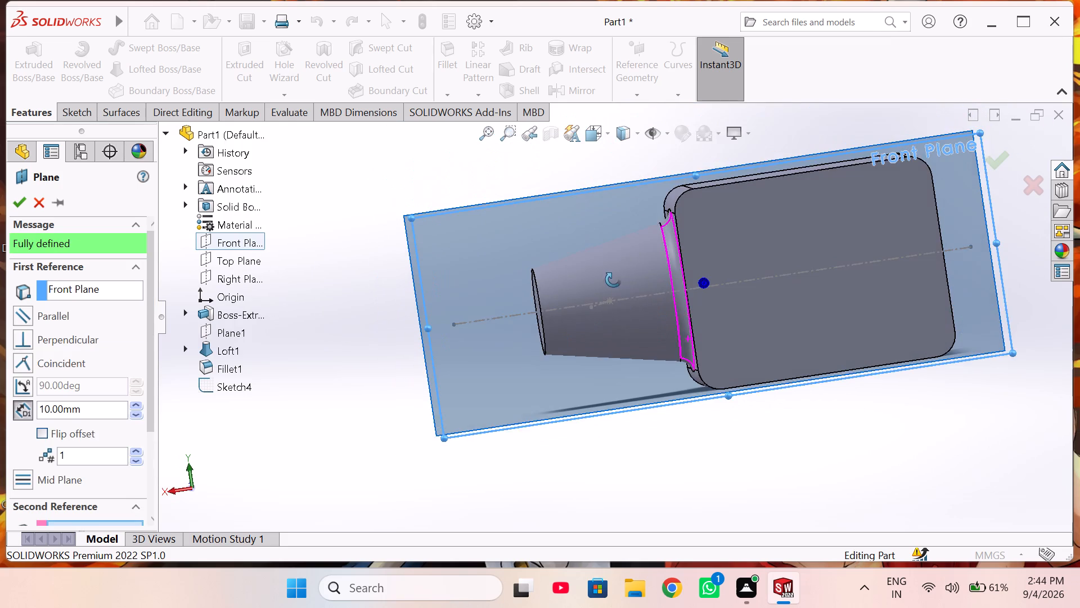
{"action": "middle_click_drag", "start_coordinate": [613, 280], "coordinate": [613, 279]}
{"action": "scroll", "coordinate": [559, 296], "scroll_direction": "down", "scroll_amount": 3}
{"action": "middle_click_drag", "start_coordinate": [639, 345], "coordinate": [680, 346]}
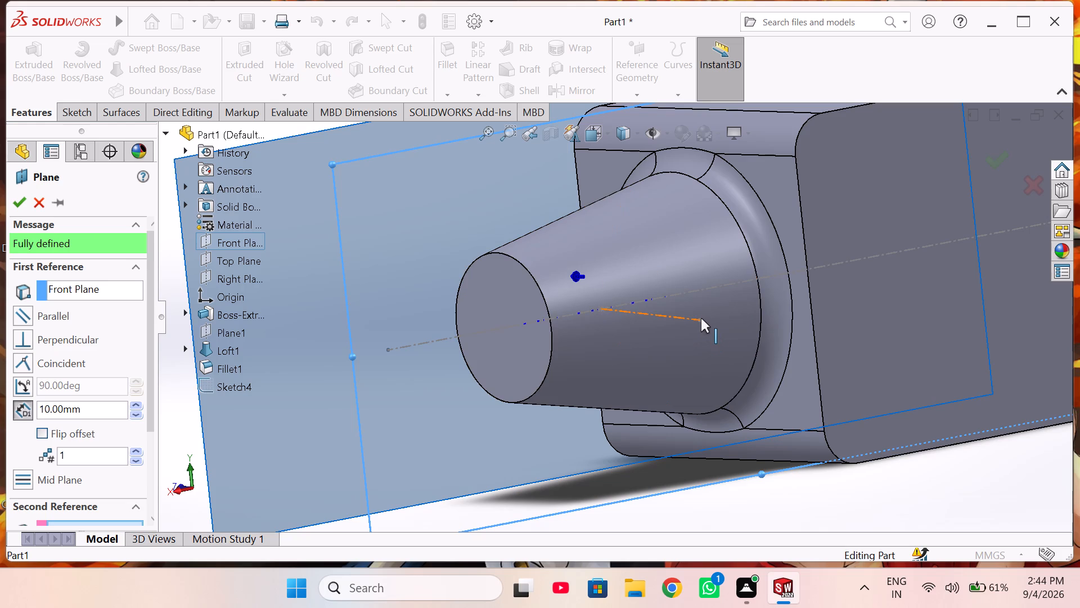
{"action": "scroll", "coordinate": [700, 320], "scroll_direction": "down", "scroll_amount": 3}
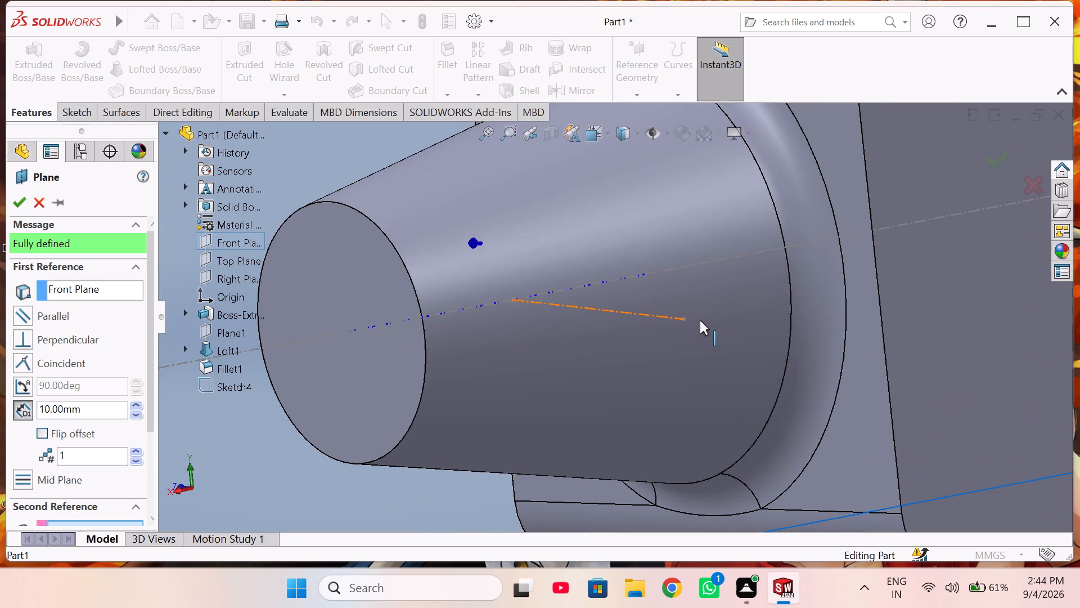
{"action": "middle_click_drag", "start_coordinate": [682, 319], "coordinate": [694, 324]}
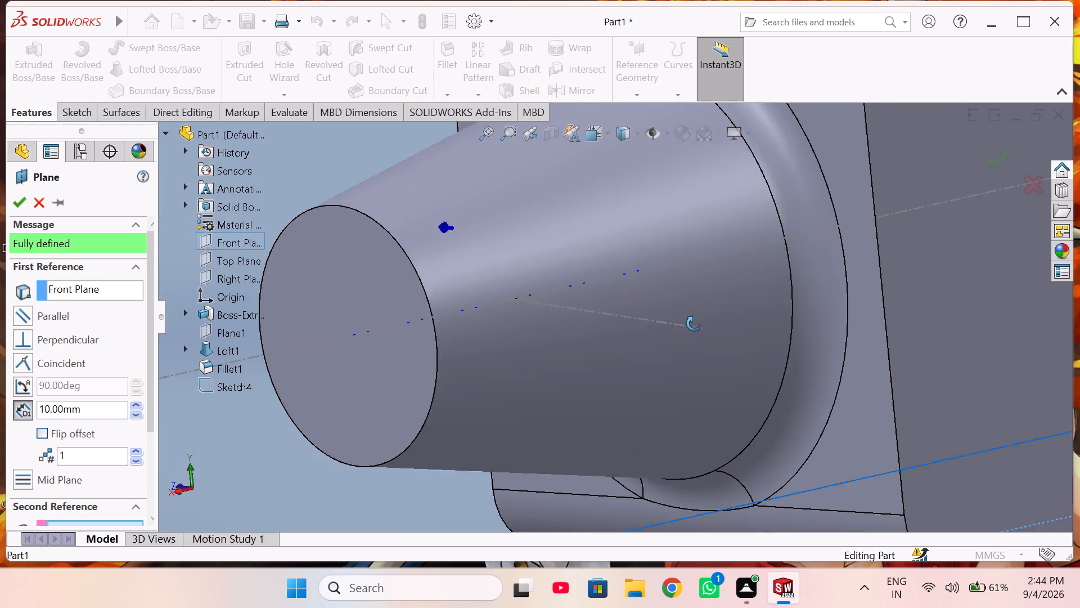
{"action": "middle_click_drag", "start_coordinate": [694, 324], "coordinate": [709, 324]}
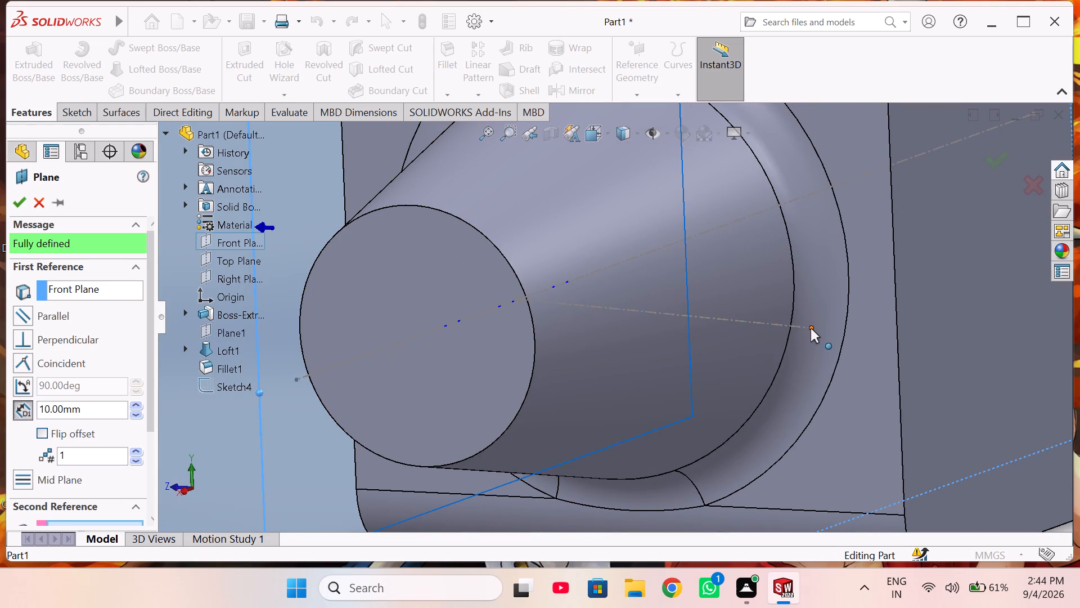
{"action": "left_click", "coordinate": [811, 328]}
{"action": "scroll", "coordinate": [817, 374], "scroll_direction": "up", "scroll_amount": 6}
{"action": "middle_click_drag", "start_coordinate": [777, 335], "coordinate": [796, 382]}
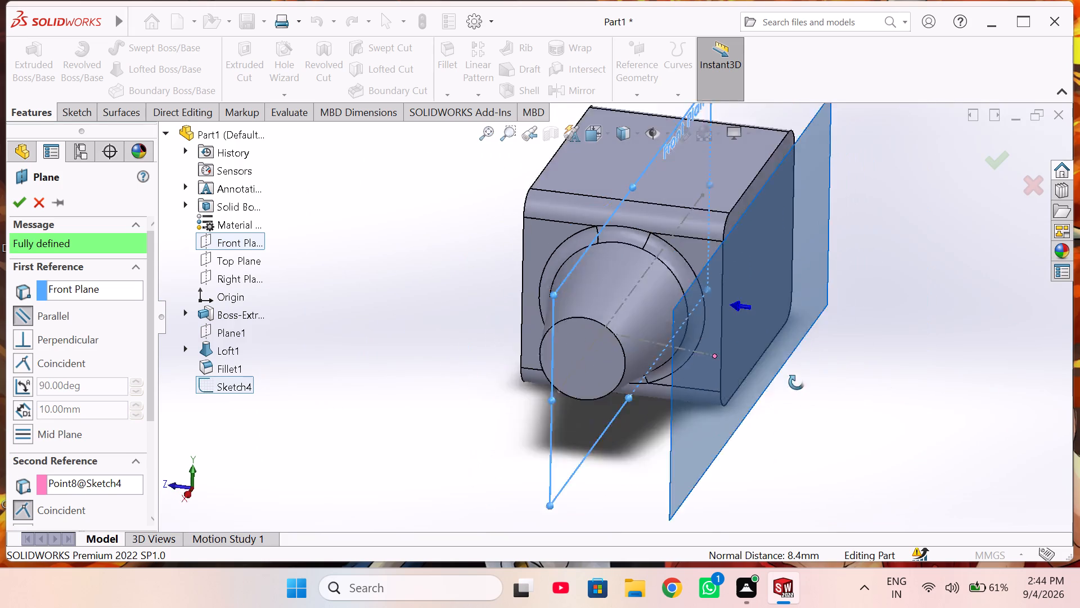
{"action": "middle_click_drag", "start_coordinate": [796, 382], "coordinate": [795, 388]}
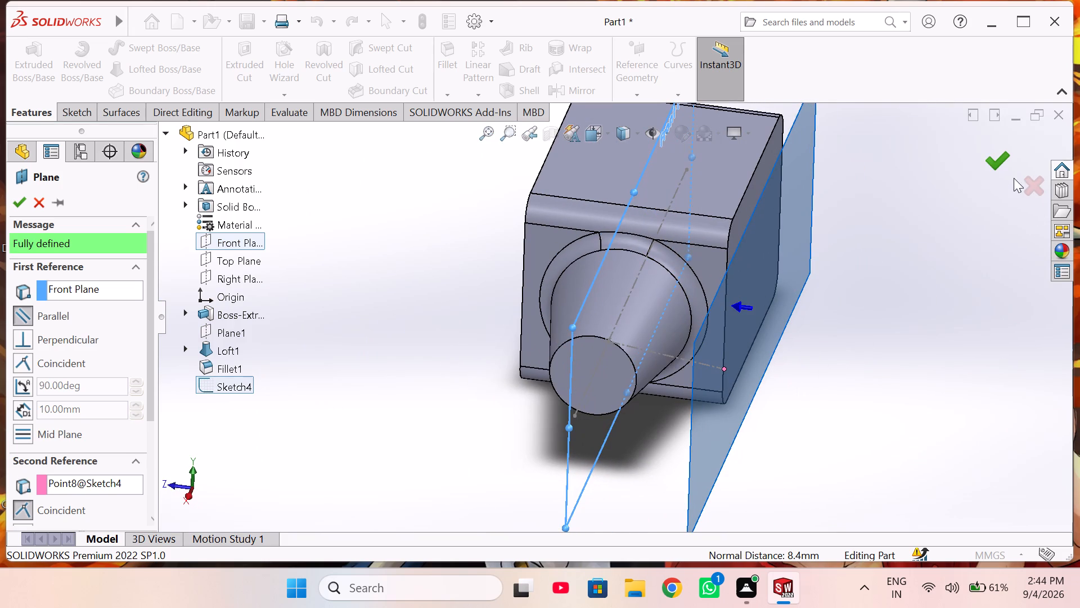
{"action": "left_click", "coordinate": [993, 159]}
Sketch a circle on the new reference plane, centred on the free end of the slanted construction line.
{"action": "middle_click_drag", "start_coordinate": [924, 338], "coordinate": [856, 312]}
{"action": "scroll", "coordinate": [904, 339], "scroll_direction": "up", "scroll_amount": 1}
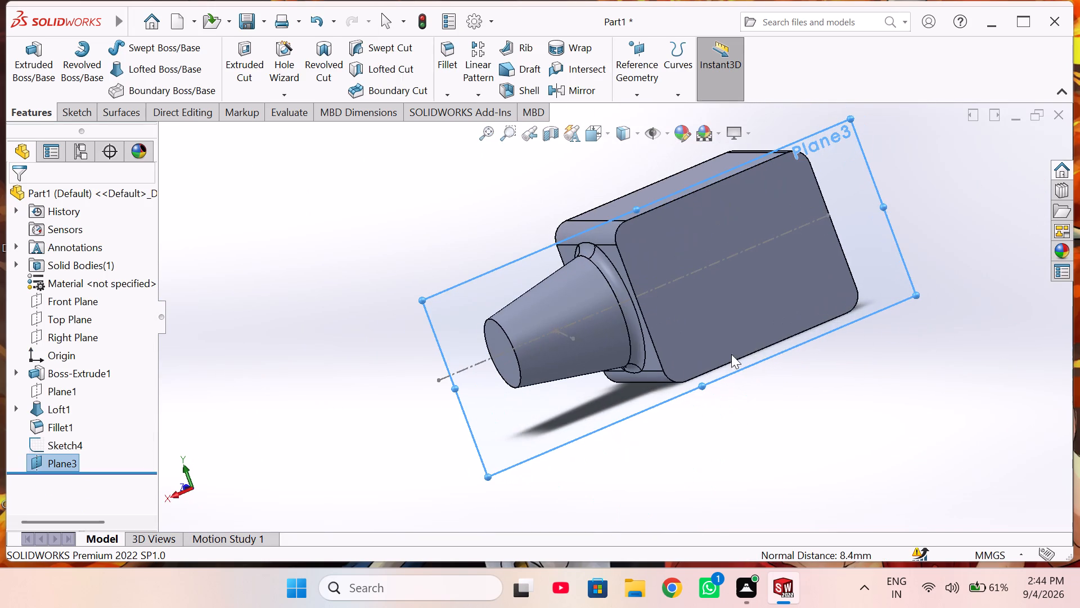
{"action": "left_click", "coordinate": [503, 409]}
{"action": "left_click", "coordinate": [571, 375]}
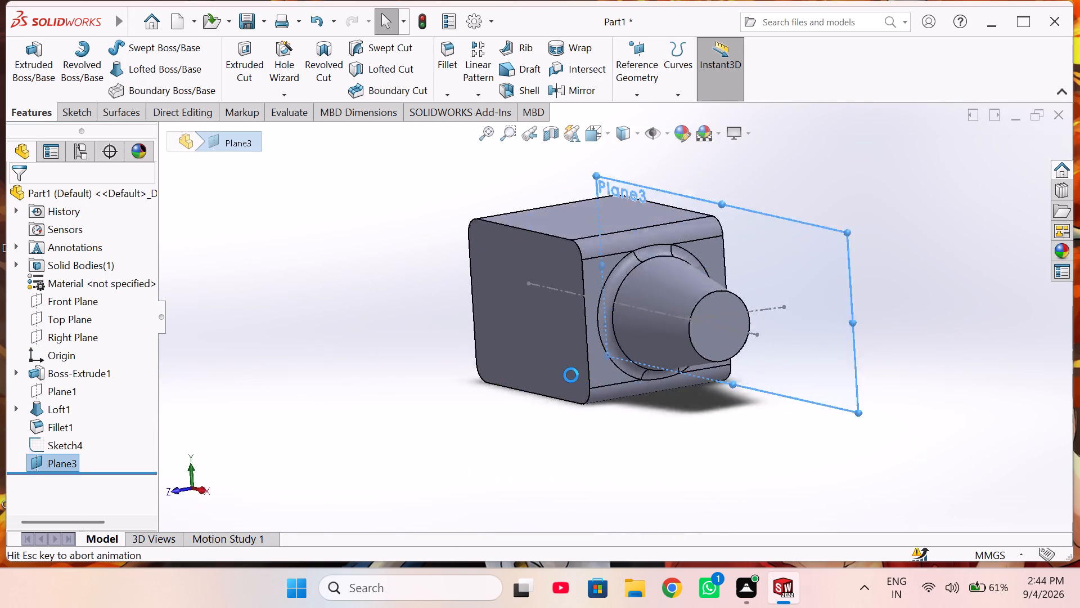
{"action": "middle_click_drag", "start_coordinate": [776, 368], "coordinate": [588, 401]}
{"action": "scroll", "coordinate": [549, 288], "scroll_direction": "down", "scroll_amount": 2}
{"action": "middle_click_drag", "start_coordinate": [551, 290], "coordinate": [552, 342]}
{"action": "scroll", "coordinate": [551, 379], "scroll_direction": "down", "scroll_amount": 3}
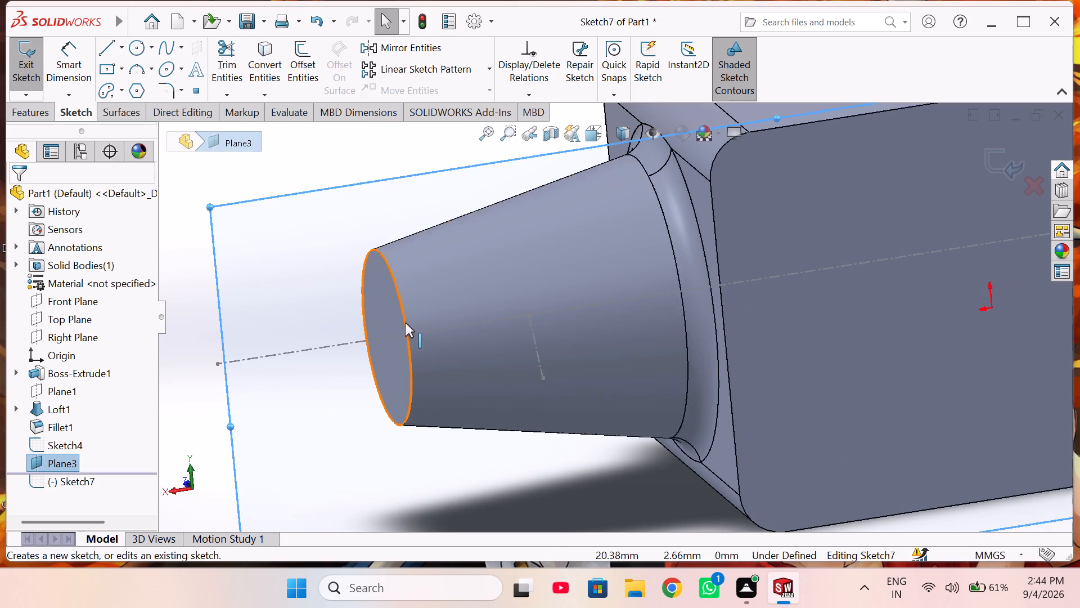
{"action": "right_click_drag", "start_coordinate": [405, 323], "coordinate": [574, 327]}
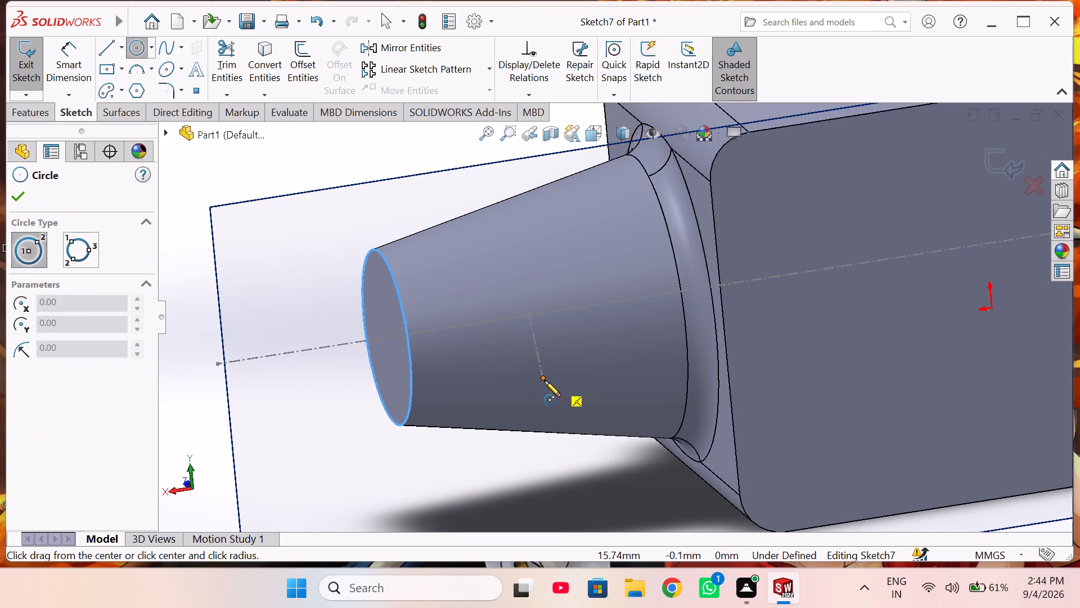
{"action": "left_click", "coordinate": [543, 379]}
{"action": "left_click", "coordinate": [562, 388]}
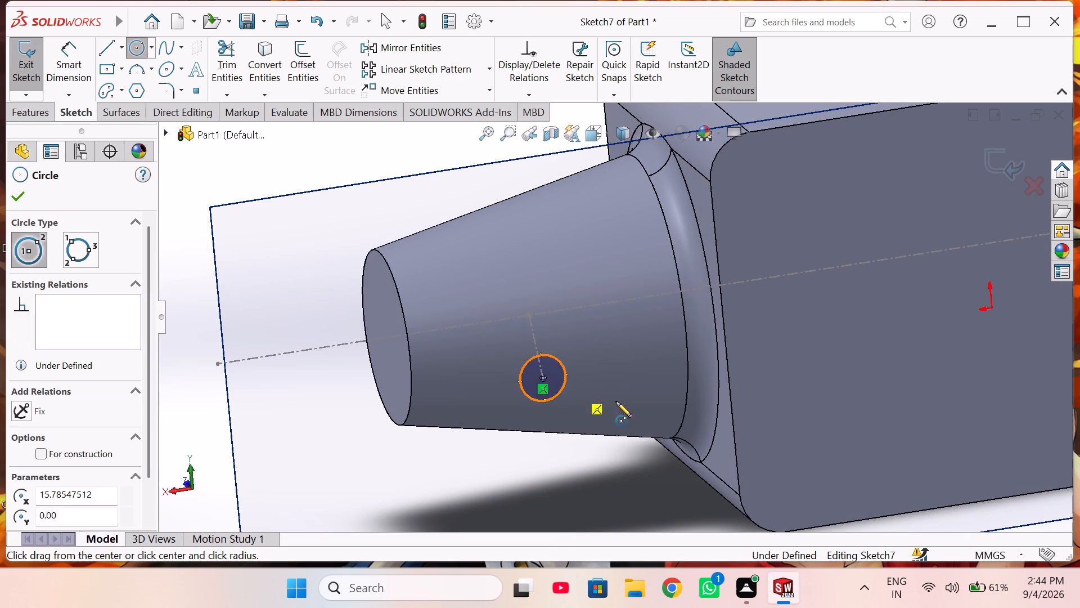
Dimension the circle's diameter as 2.5 mm.
{"action": "right_click_drag", "start_coordinate": [627, 372], "coordinate": [634, 301]}
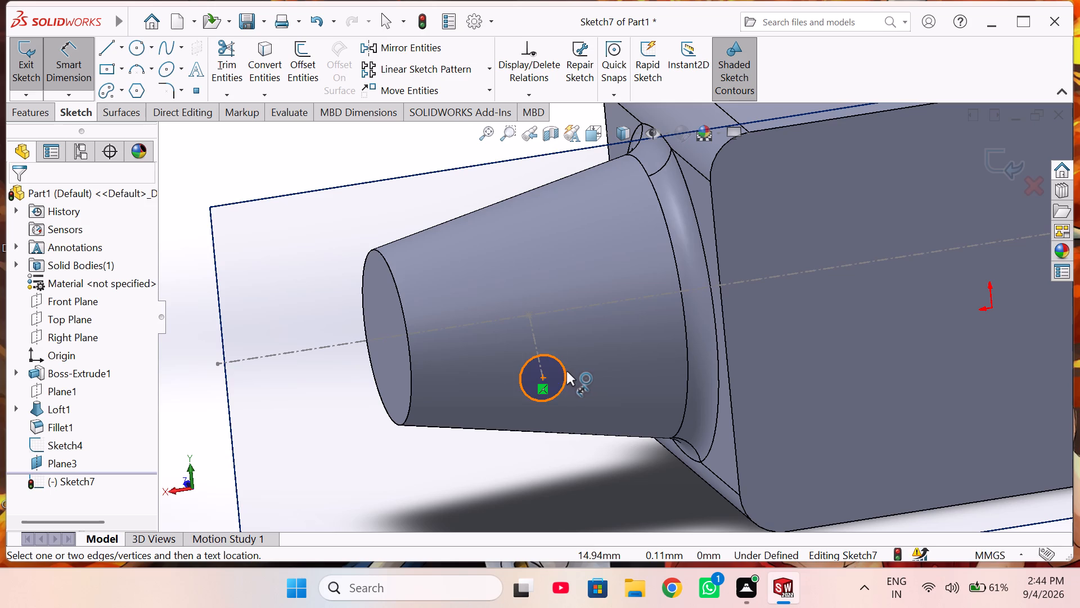
{"action": "left_click", "coordinate": [565, 372]}
{"action": "left_click", "coordinate": [611, 380]}
{"action": "type", "text": "2."}
{"action": "key", "text": "5"}
{"action": "key", "text": "Return"}
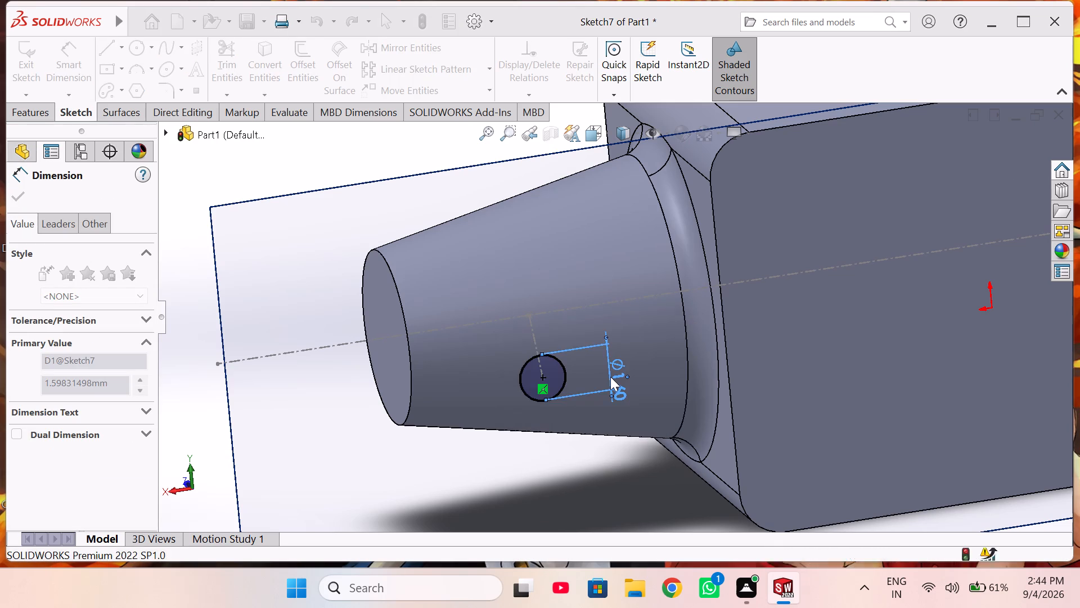
{"action": "right_click", "coordinate": [299, 239]}
{"action": "left_click", "coordinate": [330, 284]}
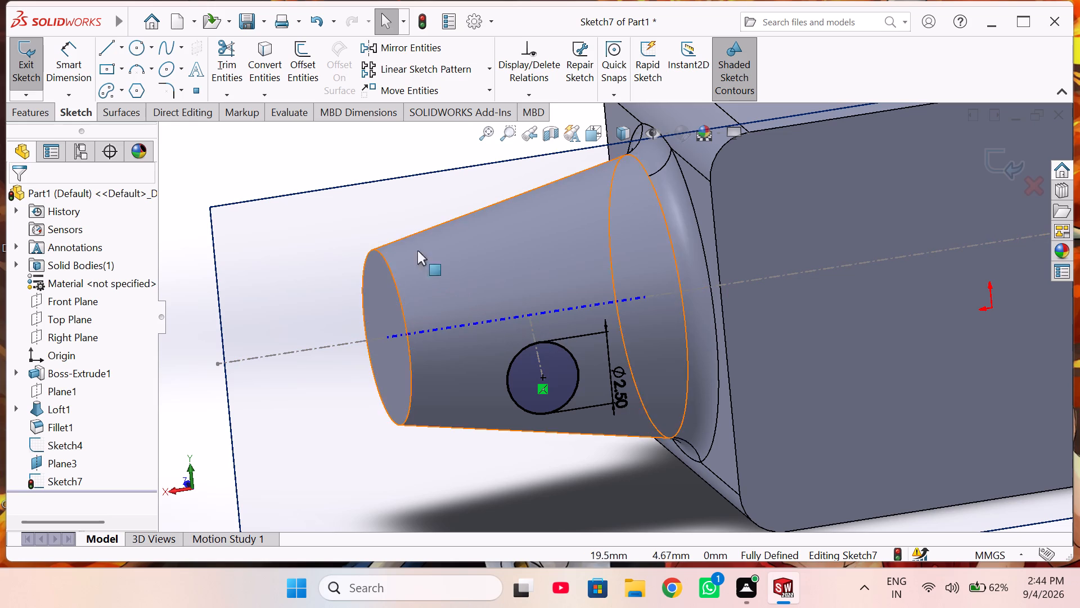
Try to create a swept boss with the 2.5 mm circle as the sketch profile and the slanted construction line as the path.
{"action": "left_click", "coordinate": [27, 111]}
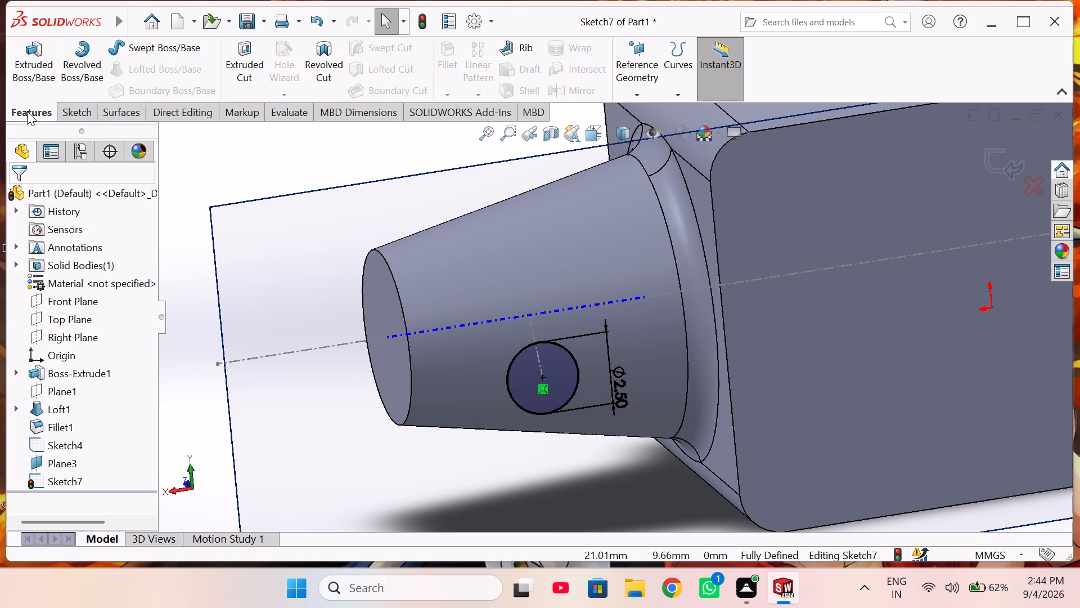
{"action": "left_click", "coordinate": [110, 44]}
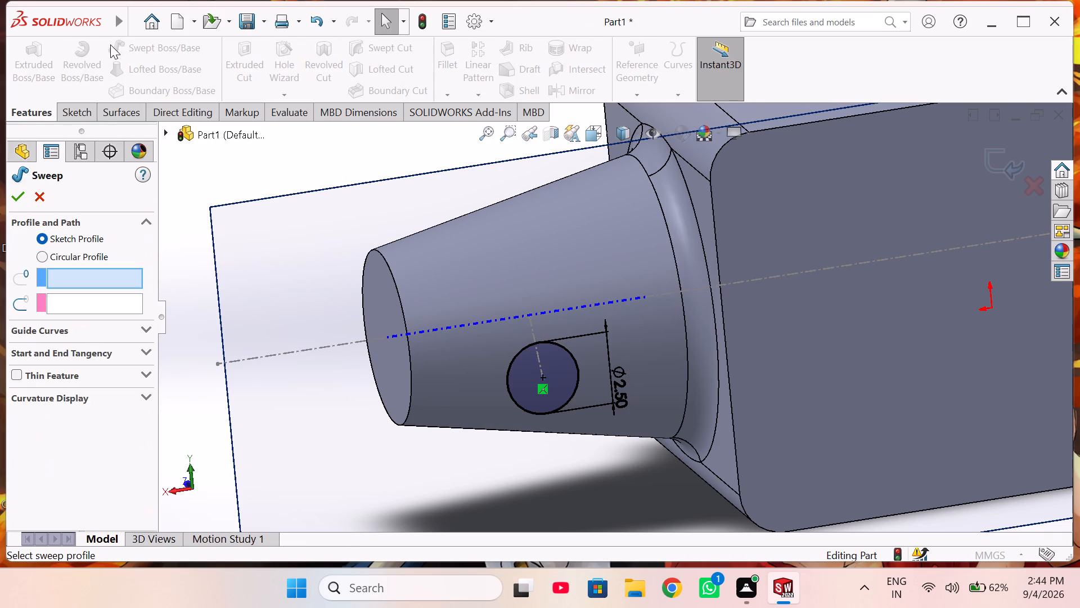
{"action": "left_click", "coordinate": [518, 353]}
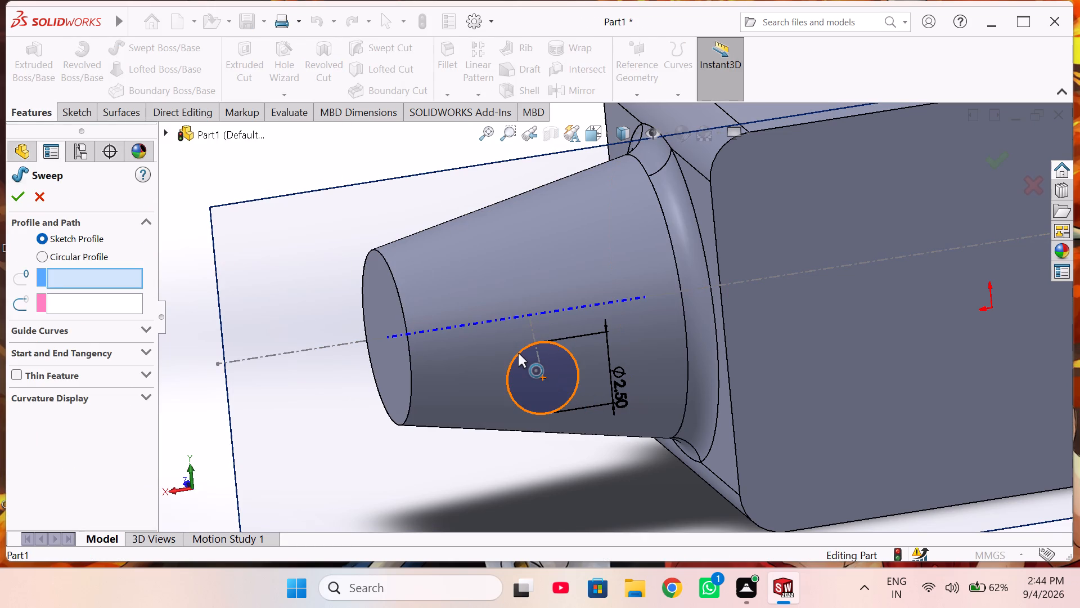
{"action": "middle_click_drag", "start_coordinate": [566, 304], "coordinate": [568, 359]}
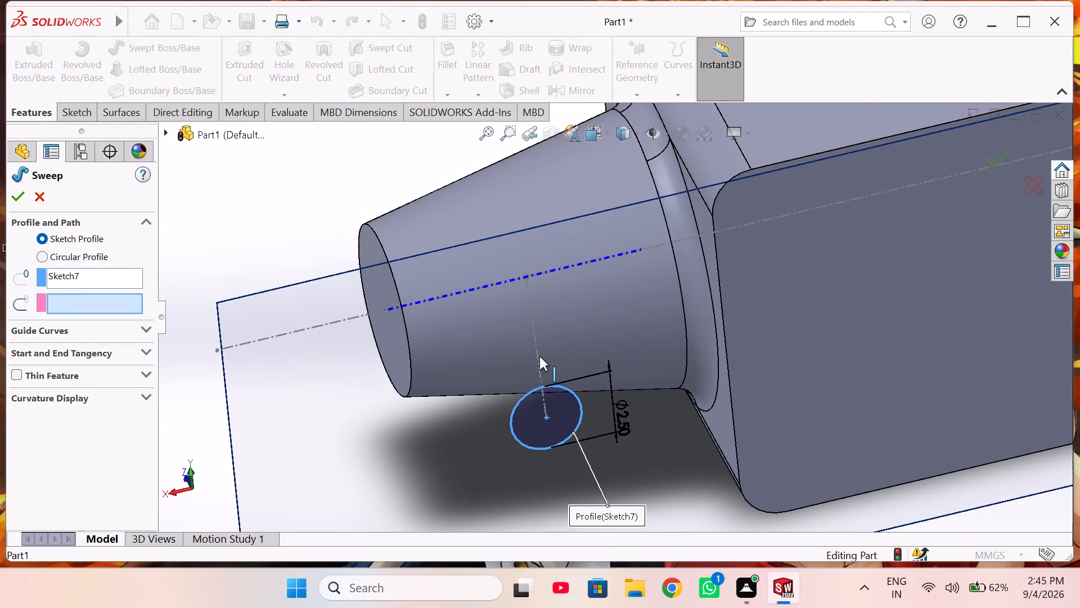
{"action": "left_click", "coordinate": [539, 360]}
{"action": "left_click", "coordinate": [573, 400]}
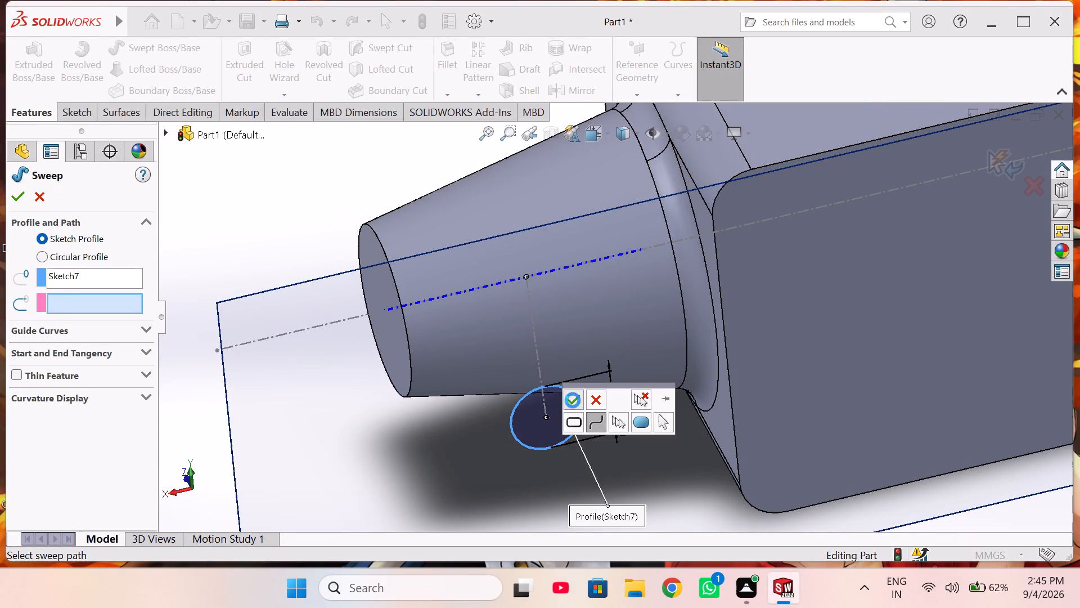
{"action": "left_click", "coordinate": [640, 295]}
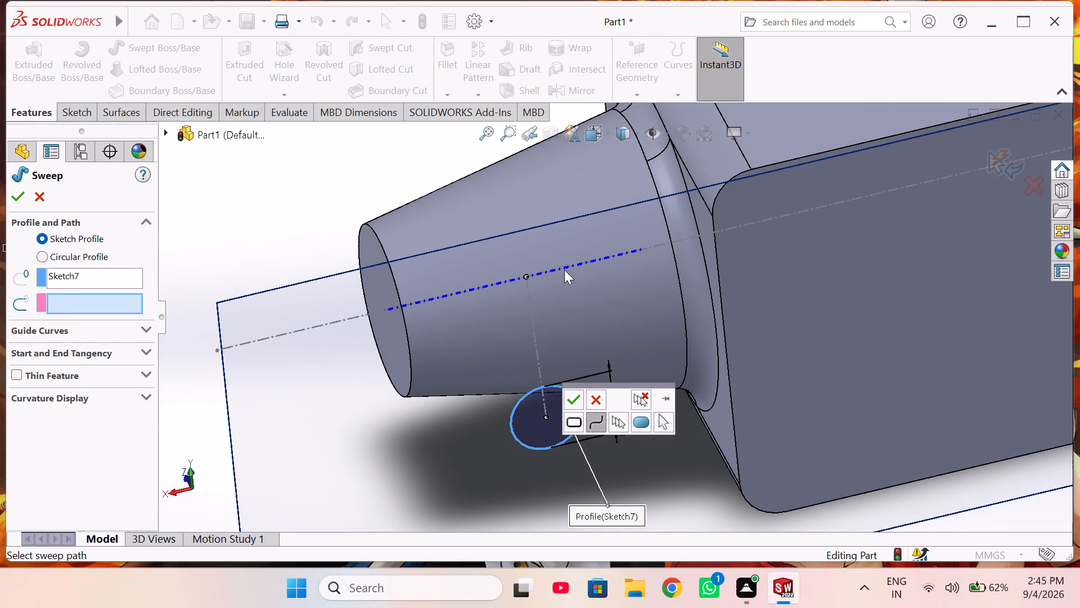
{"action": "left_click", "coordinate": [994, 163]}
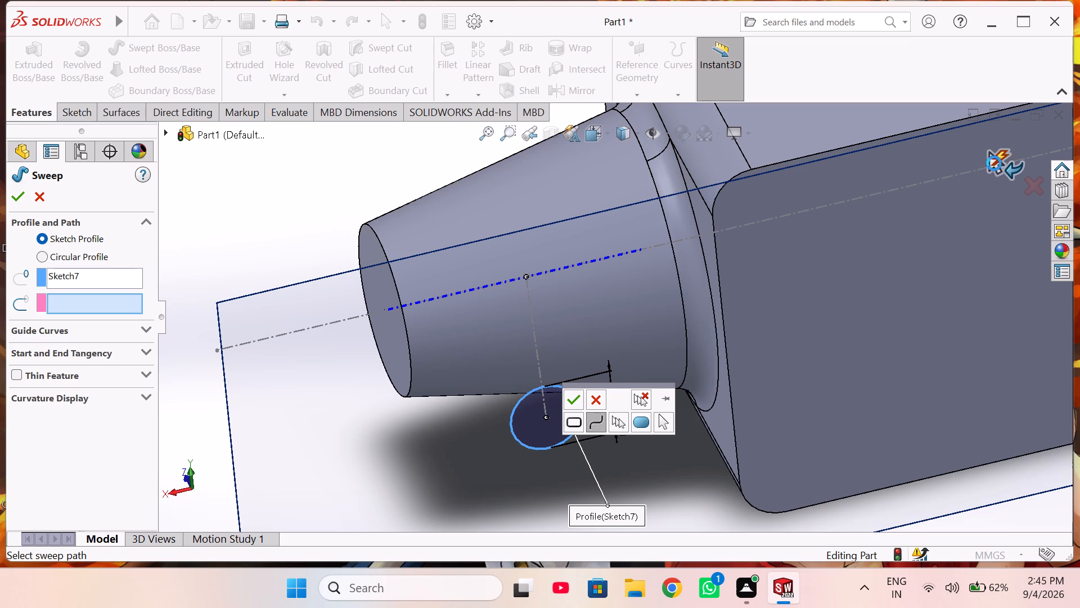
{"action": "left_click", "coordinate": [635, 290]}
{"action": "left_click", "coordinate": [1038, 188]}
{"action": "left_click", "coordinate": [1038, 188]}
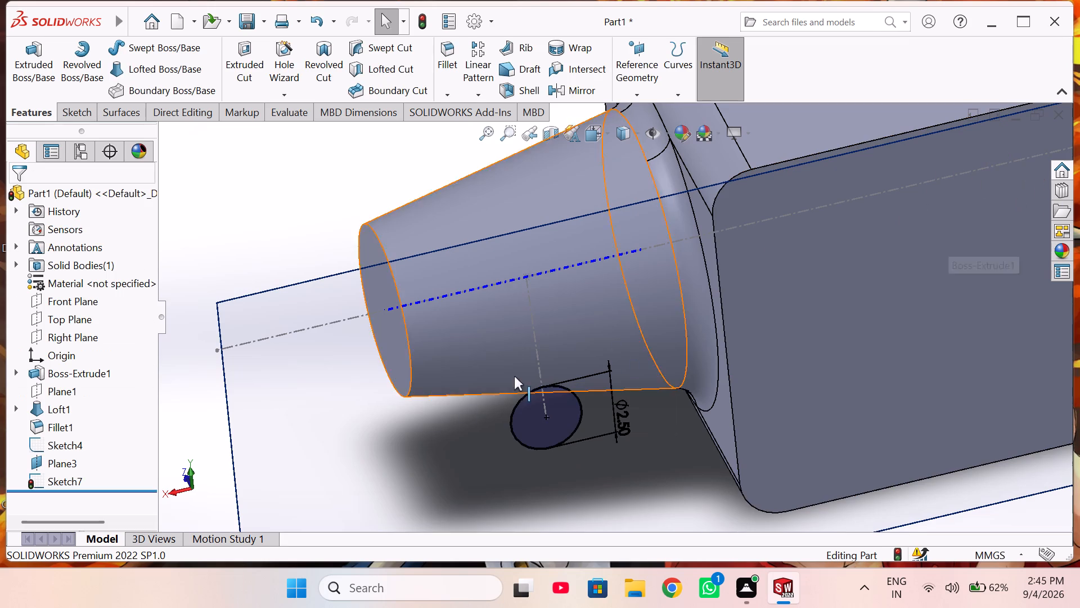
Edit Sketch4 and convert the slanted 78-degree construction line into a regular sketch line.
{"action": "left_click", "coordinate": [289, 444]}
{"action": "left_click", "coordinate": [335, 224]}
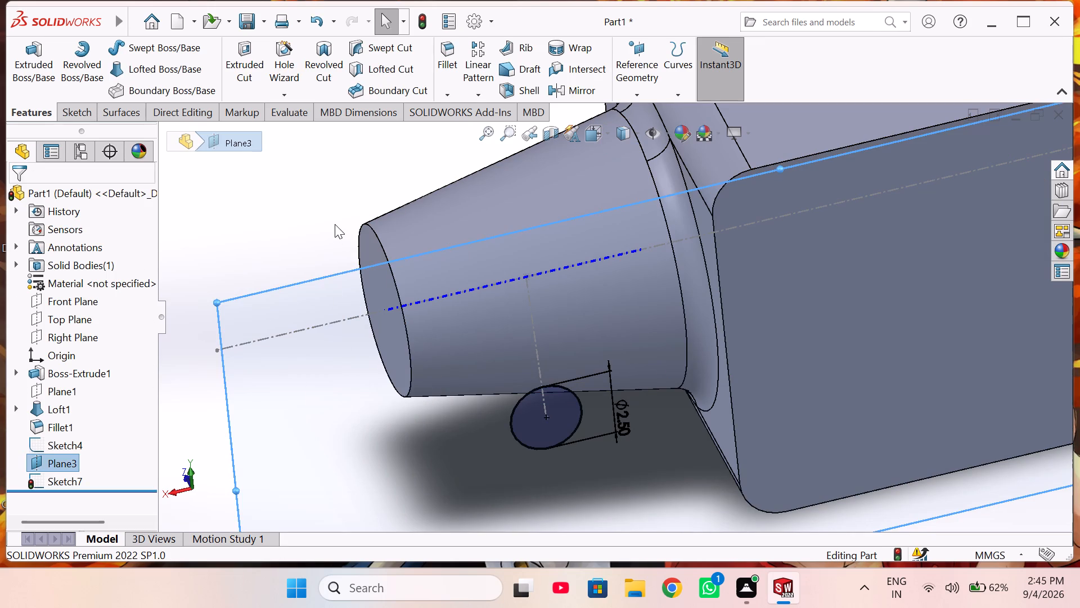
{"action": "left_click", "coordinate": [535, 340]}
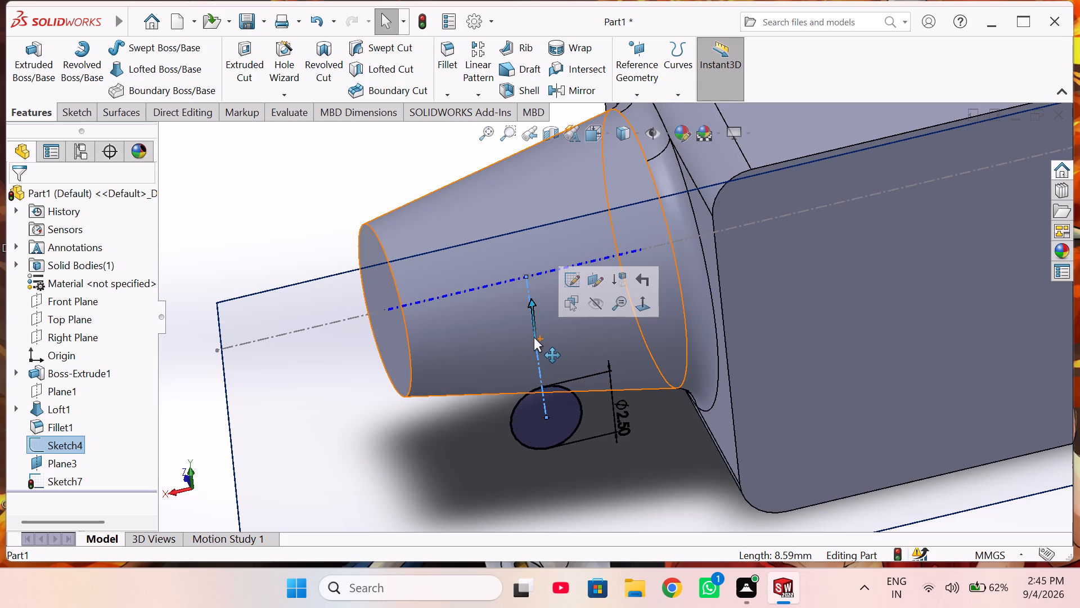
{"action": "left_click", "coordinate": [577, 279]}
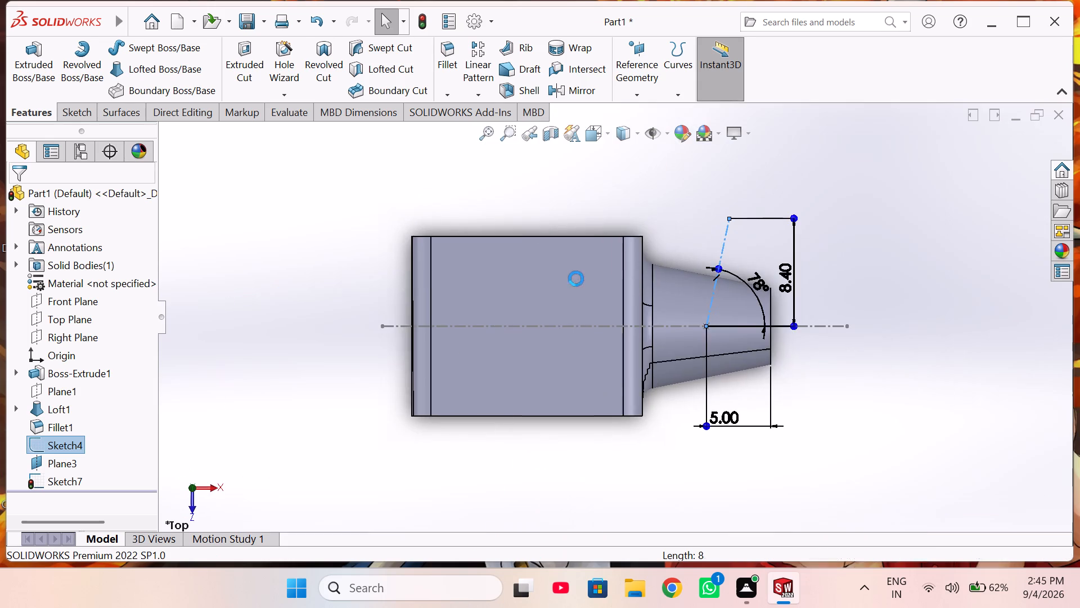
{"action": "scroll", "coordinate": [699, 222], "scroll_direction": "down", "scroll_amount": 1}
{"action": "left_click", "coordinate": [726, 253]}
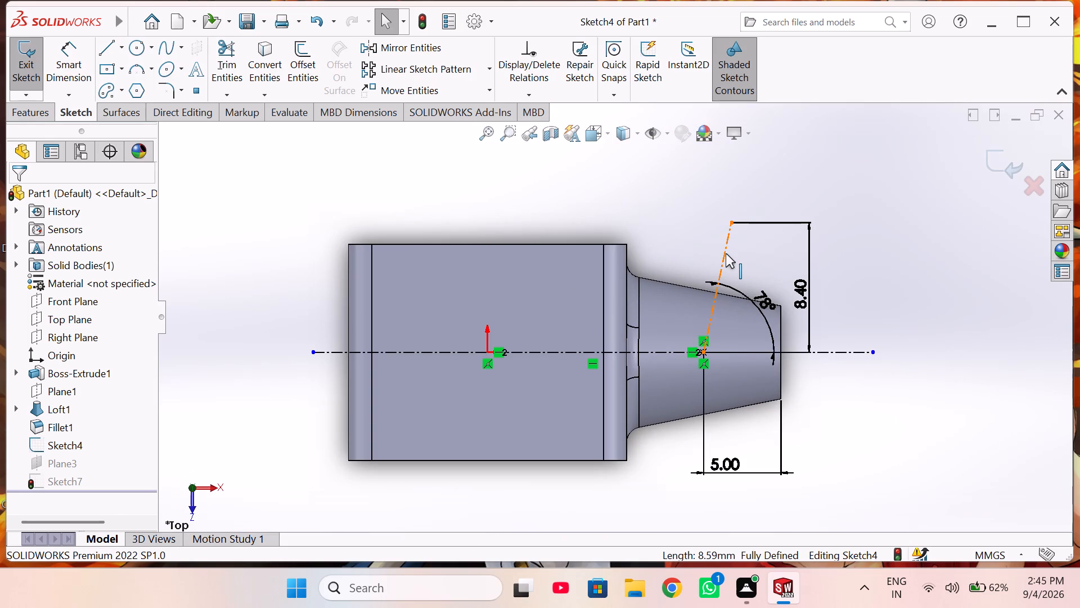
{"action": "left_click", "coordinate": [790, 213]}
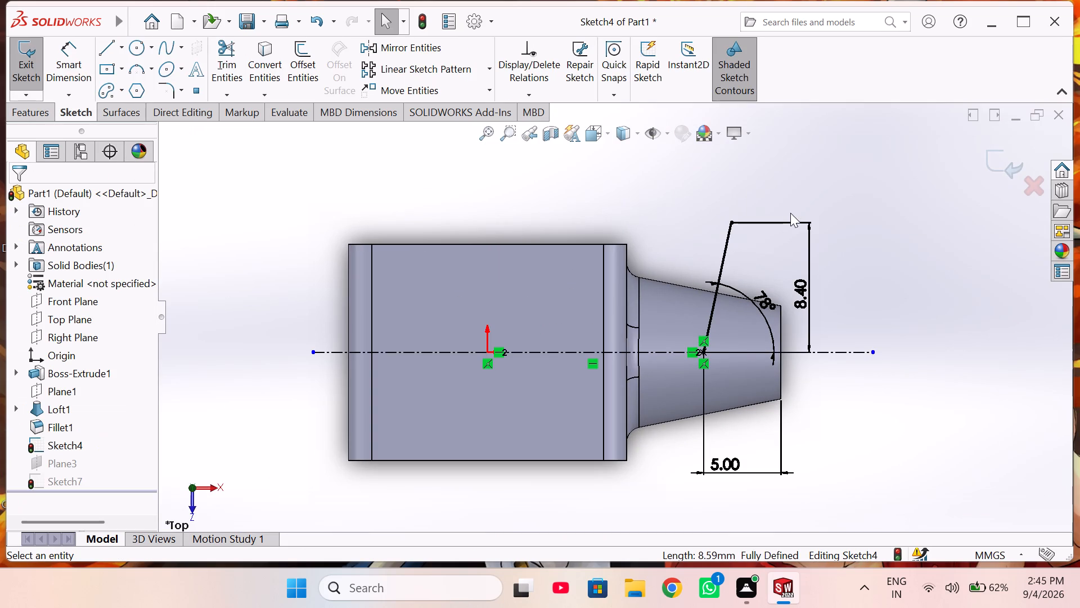
Create a swept boss using the 2.5 mm circle as the sketch profile and the slanted 78-degree line as the path.
{"action": "left_click", "coordinate": [1003, 162]}
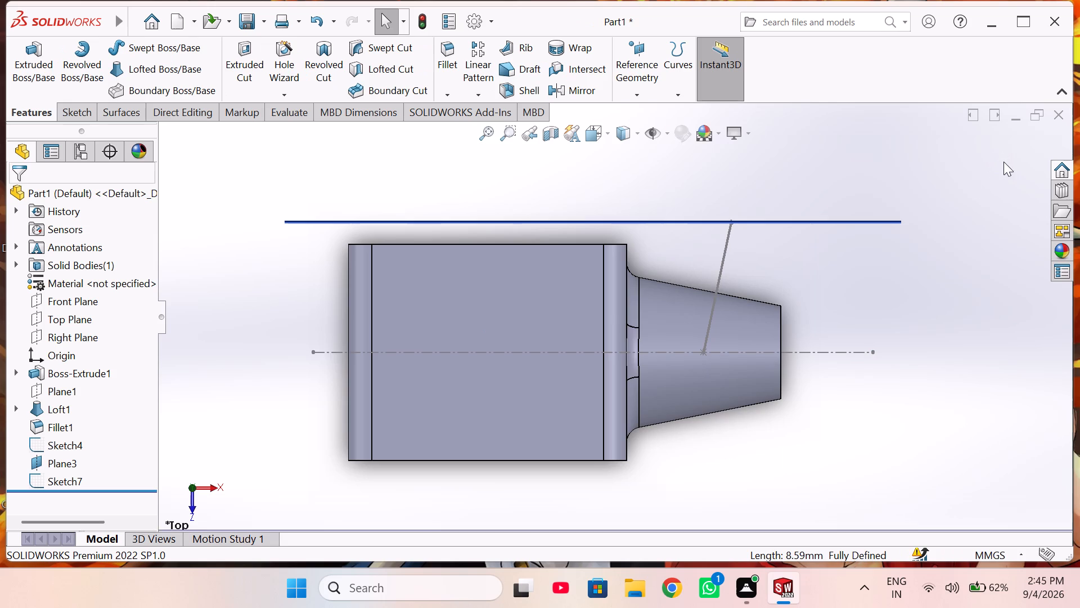
{"action": "middle_click_drag", "start_coordinate": [784, 253], "coordinate": [807, 417]}
{"action": "middle_click_drag", "start_coordinate": [788, 197], "coordinate": [781, 423]}
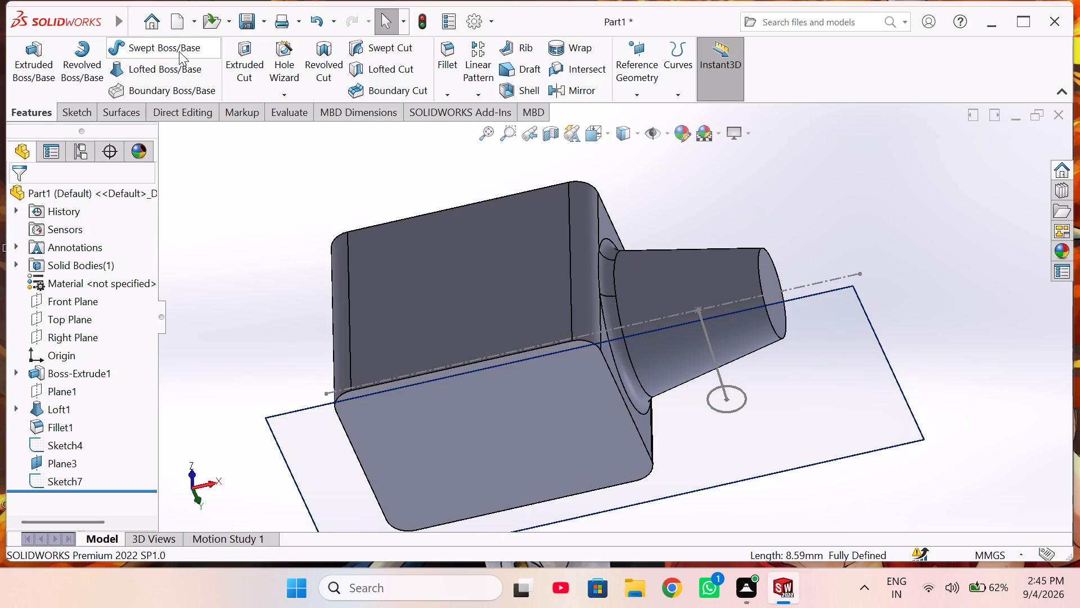
{"action": "left_click", "coordinate": [179, 51]}
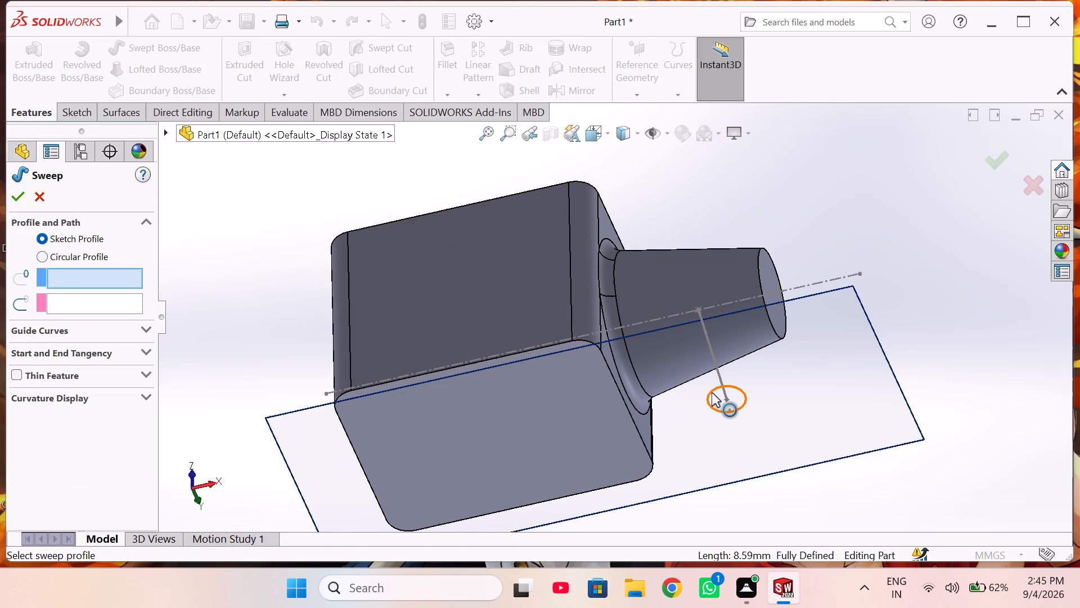
{"action": "left_click", "coordinate": [712, 392]}
{"action": "left_click", "coordinate": [719, 371]}
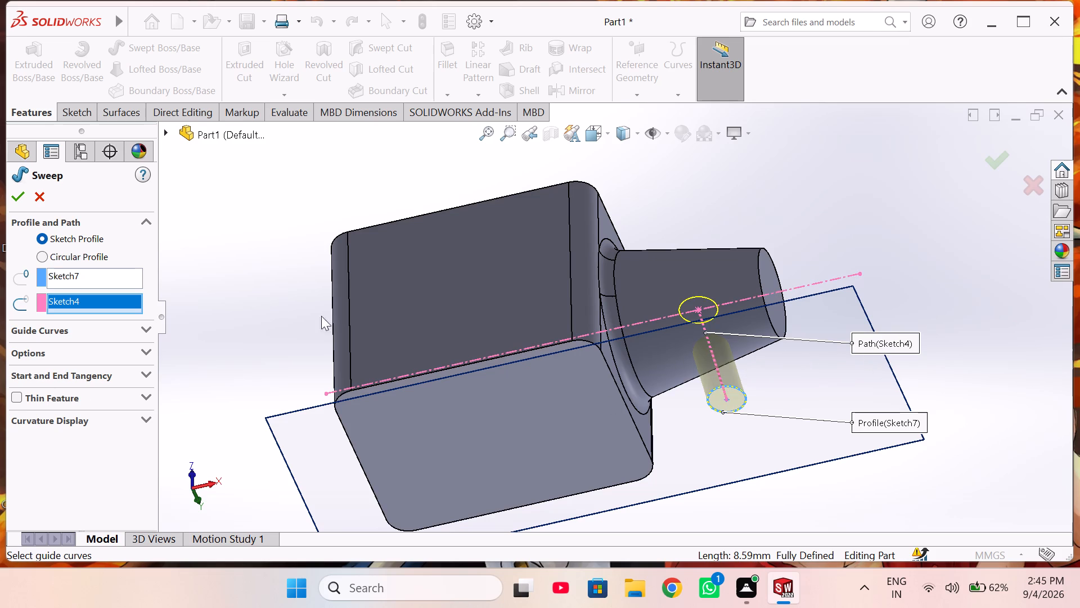
{"action": "left_click", "coordinate": [20, 197]}
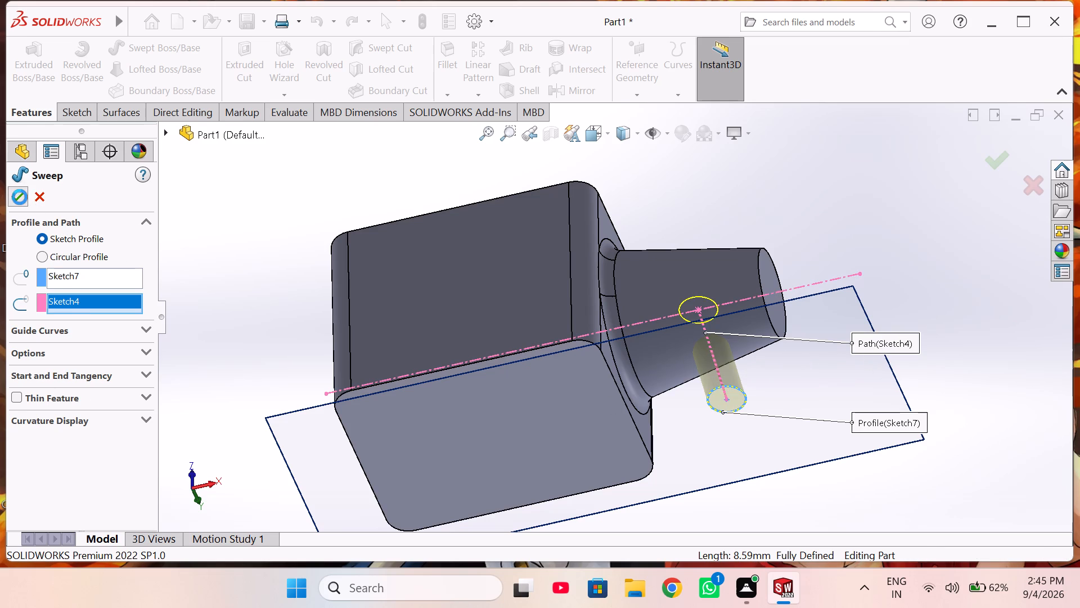
{"action": "middle_click_drag", "start_coordinate": [529, 442], "coordinate": [503, 333]}
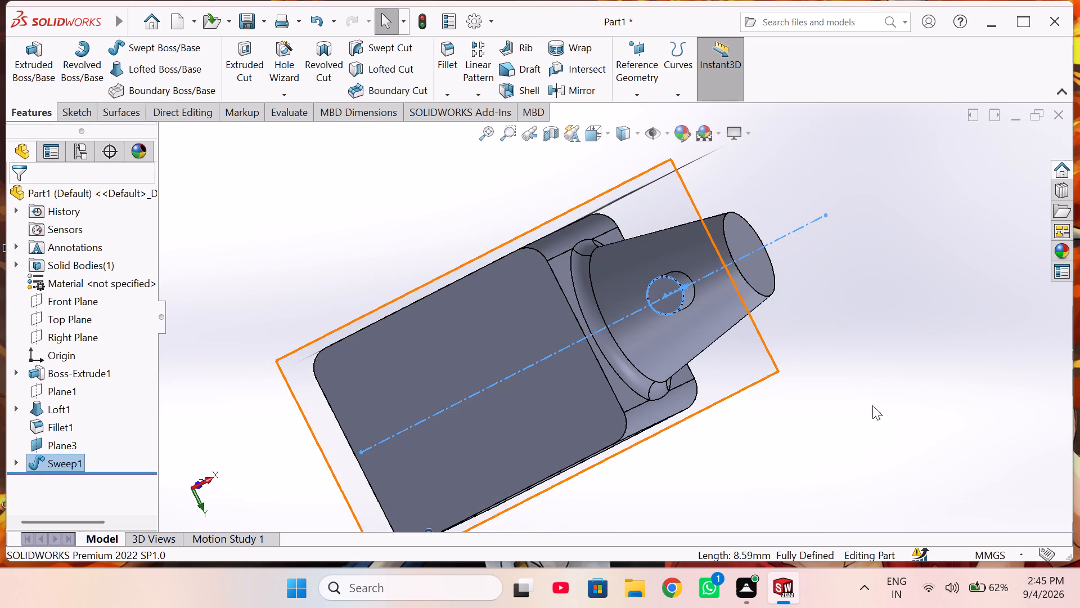
{"action": "left_click", "coordinate": [915, 395]}
Hide Plane3, the reference plane at the end of the swept boss.
{"action": "right_click", "coordinate": [738, 361]}
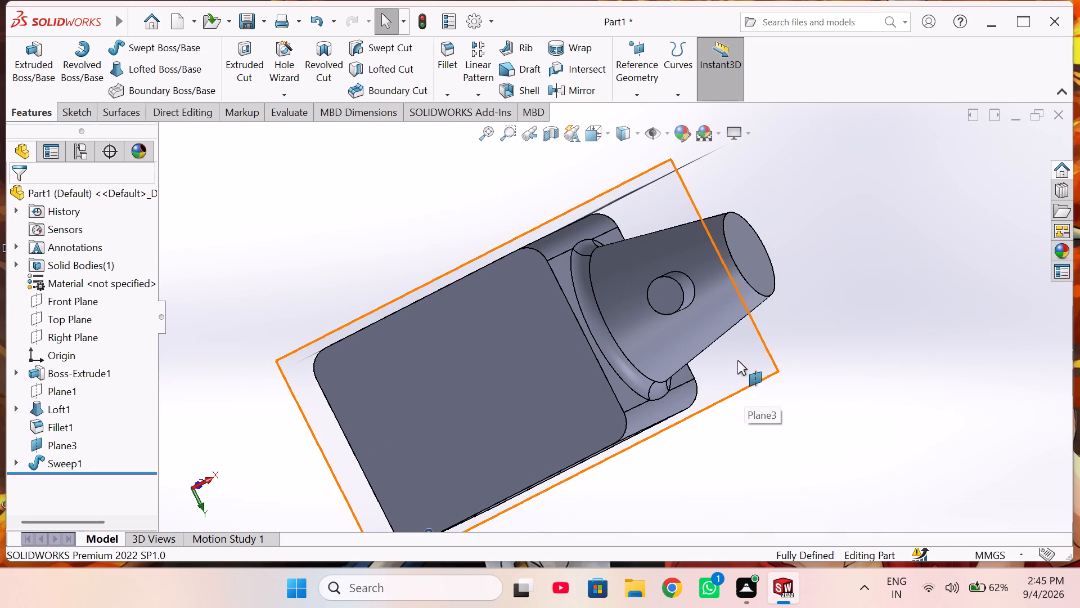
{"action": "left_click", "coordinate": [800, 341]}
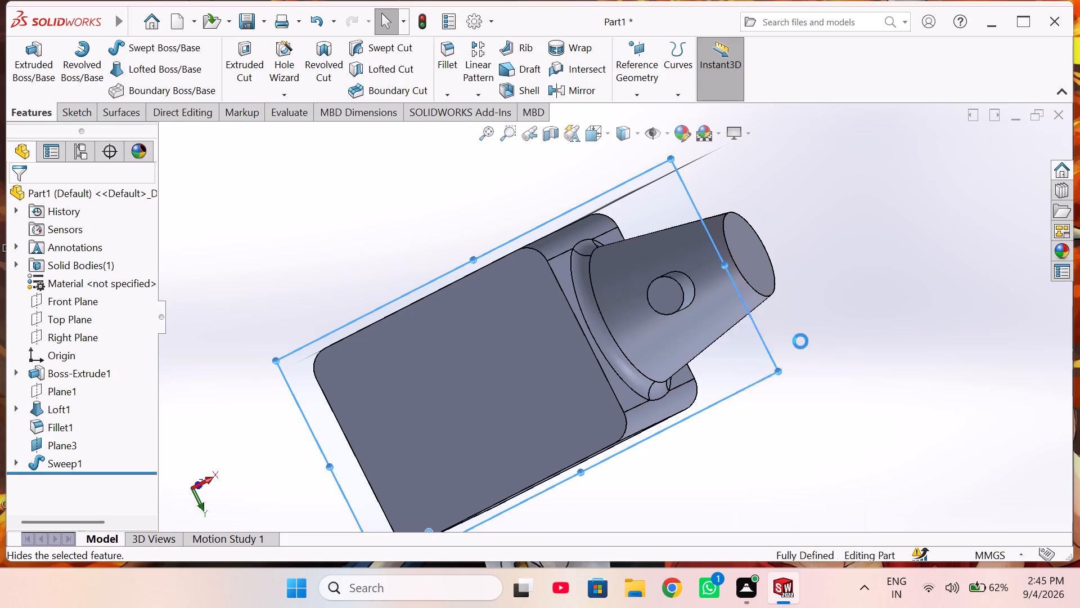
{"action": "left_click", "coordinate": [825, 342]}
Examine the swept boss and its junction with the tapered loft from standard and rotated views.
{"action": "key", "text": "ctrl+1"}
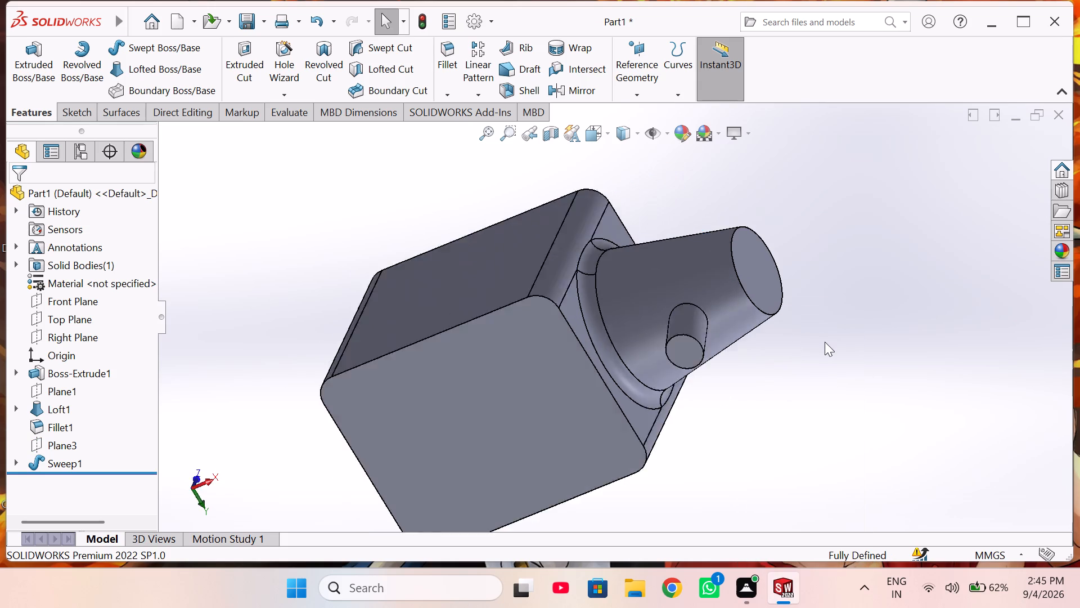
{"action": "key", "text": "ctrl+2"}
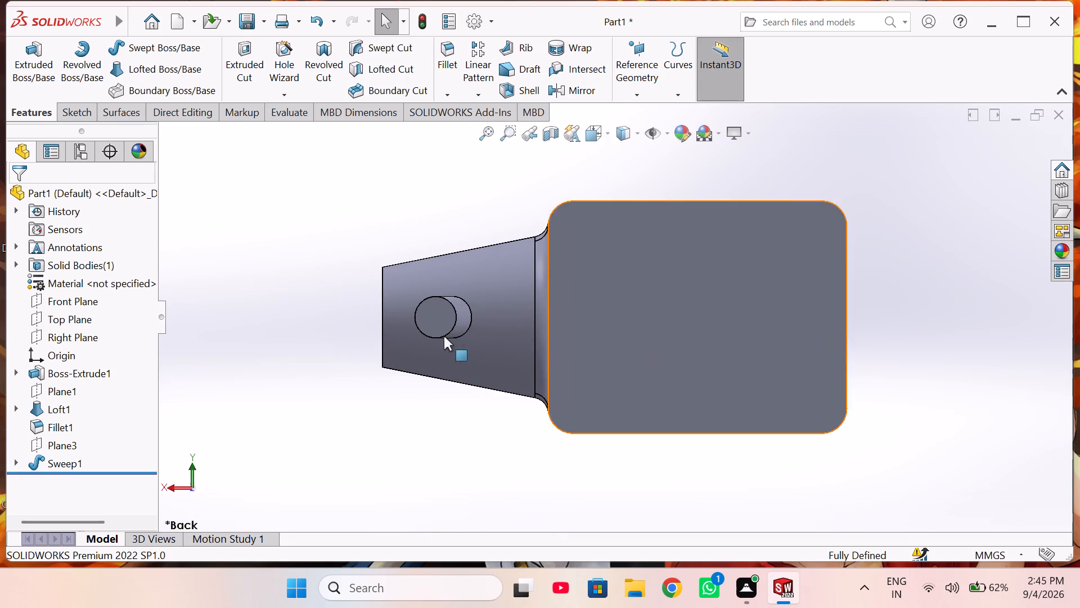
{"action": "middle_click_drag", "start_coordinate": [508, 247], "coordinate": [523, 335]}
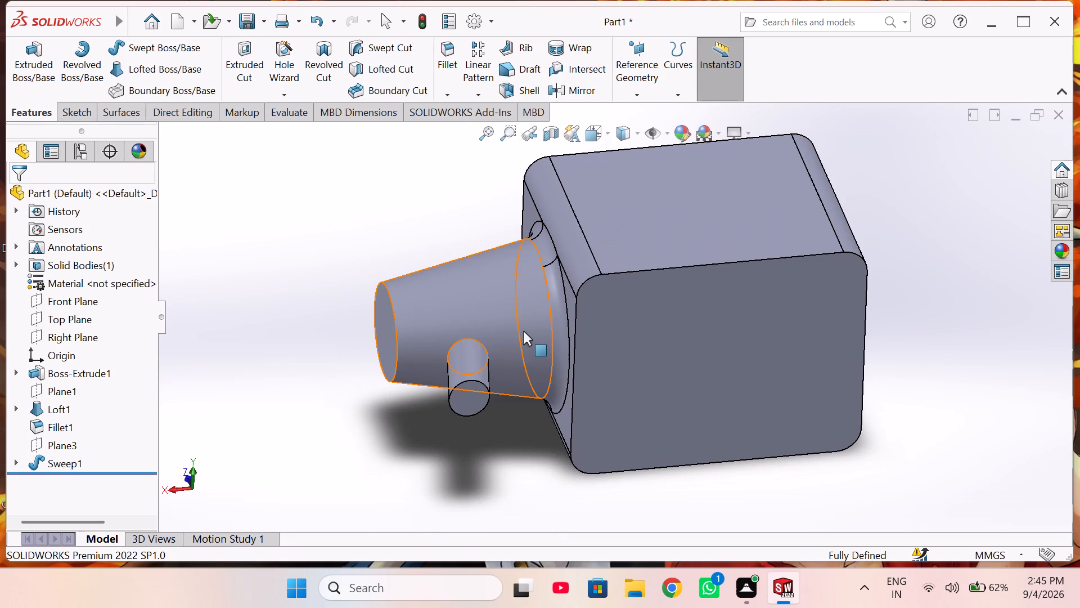
{"action": "scroll", "coordinate": [435, 380], "scroll_direction": "down", "scroll_amount": 3}
{"action": "middle_click_drag", "start_coordinate": [520, 424], "coordinate": [534, 472]}
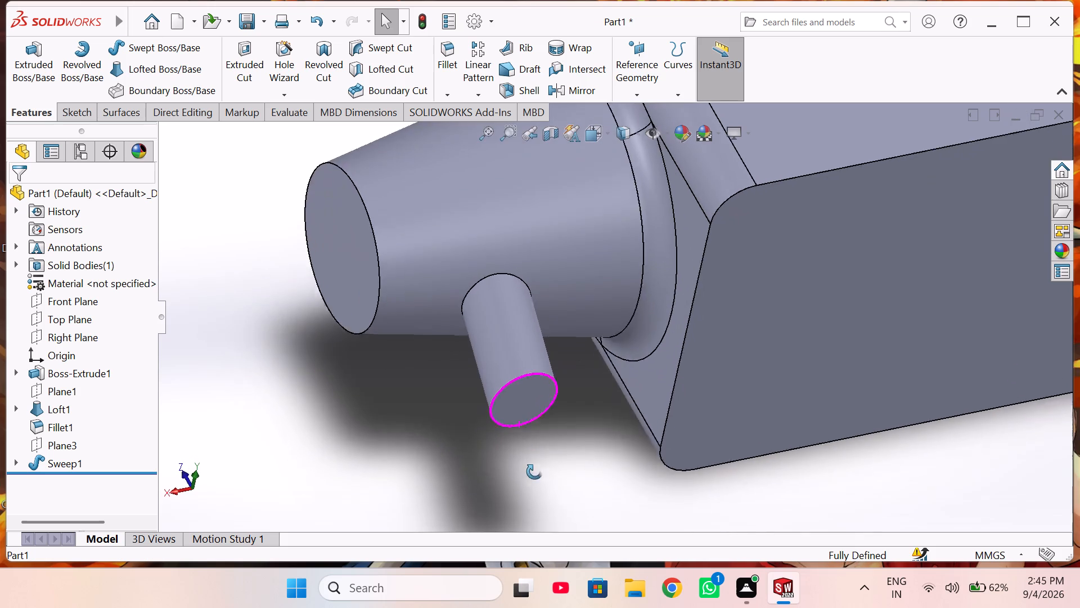
{"action": "middle_click_drag", "start_coordinate": [534, 472], "coordinate": [539, 490]}
{"action": "scroll", "coordinate": [546, 487], "scroll_direction": "up", "scroll_amount": 1}
{"action": "scroll", "coordinate": [548, 397], "scroll_direction": "down", "scroll_amount": 1}
{"action": "middle_click_drag", "start_coordinate": [556, 379], "coordinate": [562, 428]}
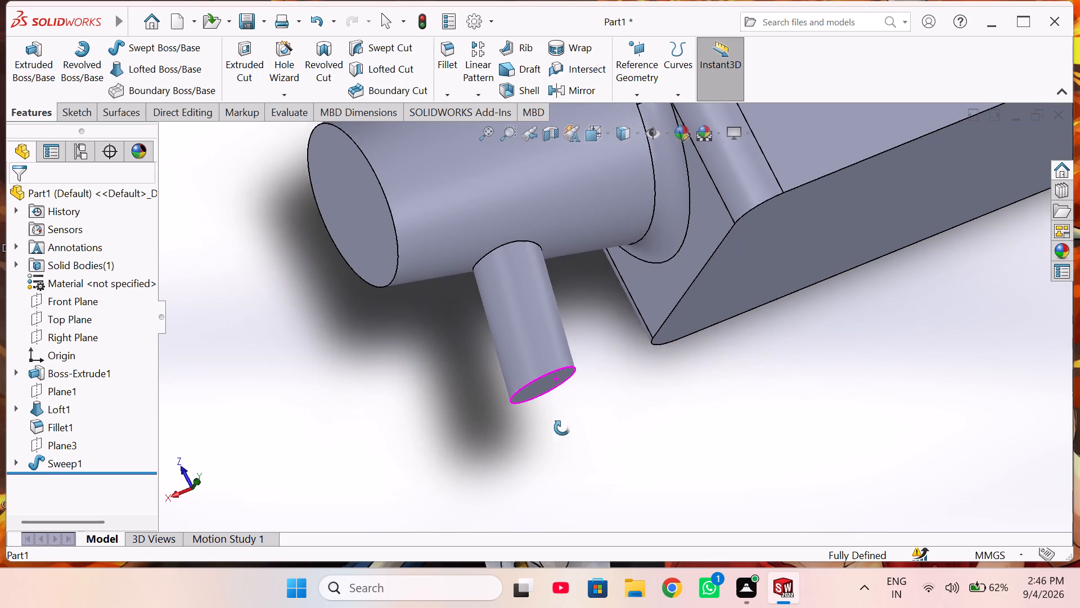
{"action": "middle_click_drag", "start_coordinate": [562, 428], "coordinate": [562, 429]}
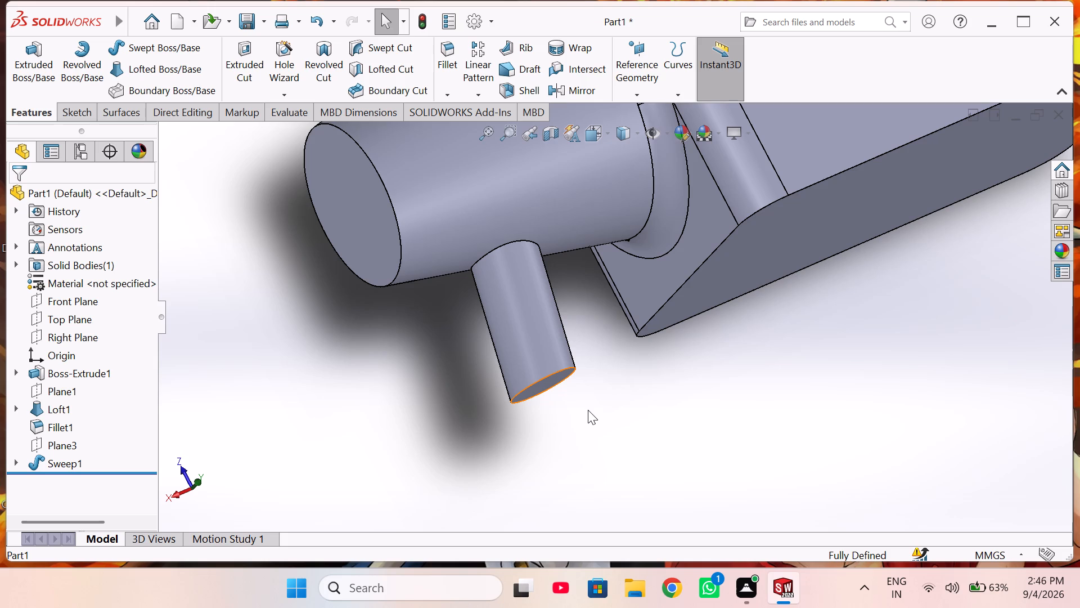
{"action": "key", "text": "ctrl+1"}
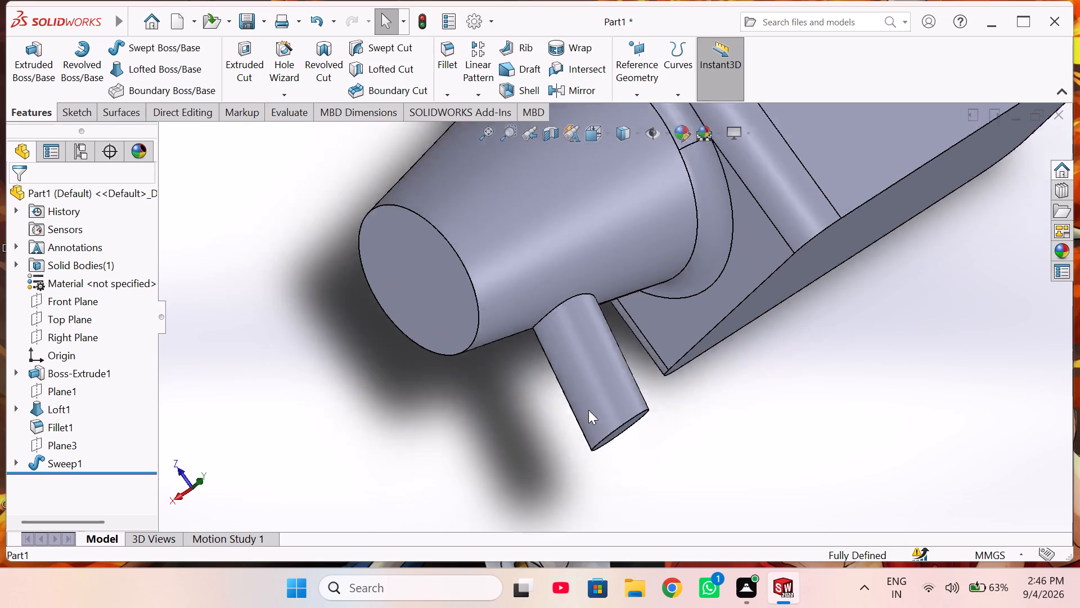
{"action": "key", "text": "ctrl+2"}
{"action": "key", "text": "ctrl+3"}
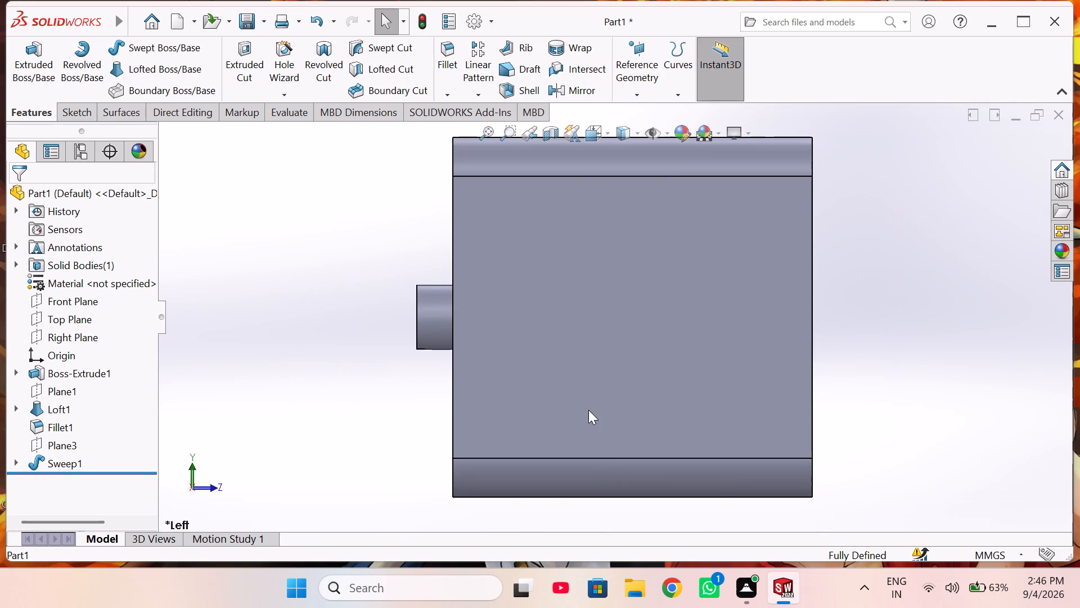
{"action": "key", "text": "ctrl+4"}
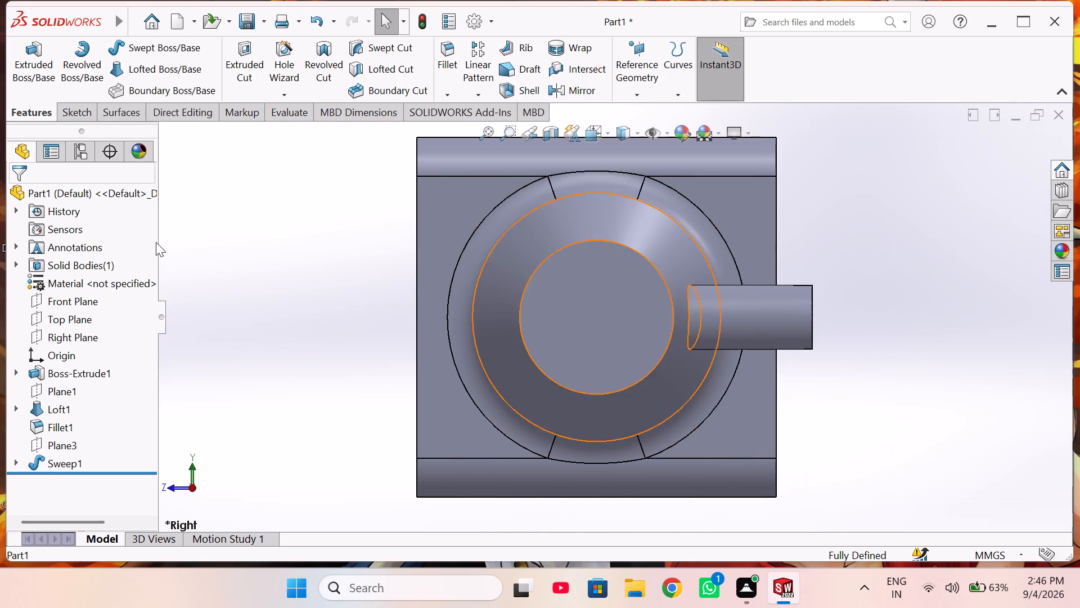
{"action": "middle_click_drag", "start_coordinate": [829, 339], "coordinate": [747, 202]}
{"action": "scroll", "coordinate": [672, 408], "scroll_direction": "up", "scroll_amount": 3}
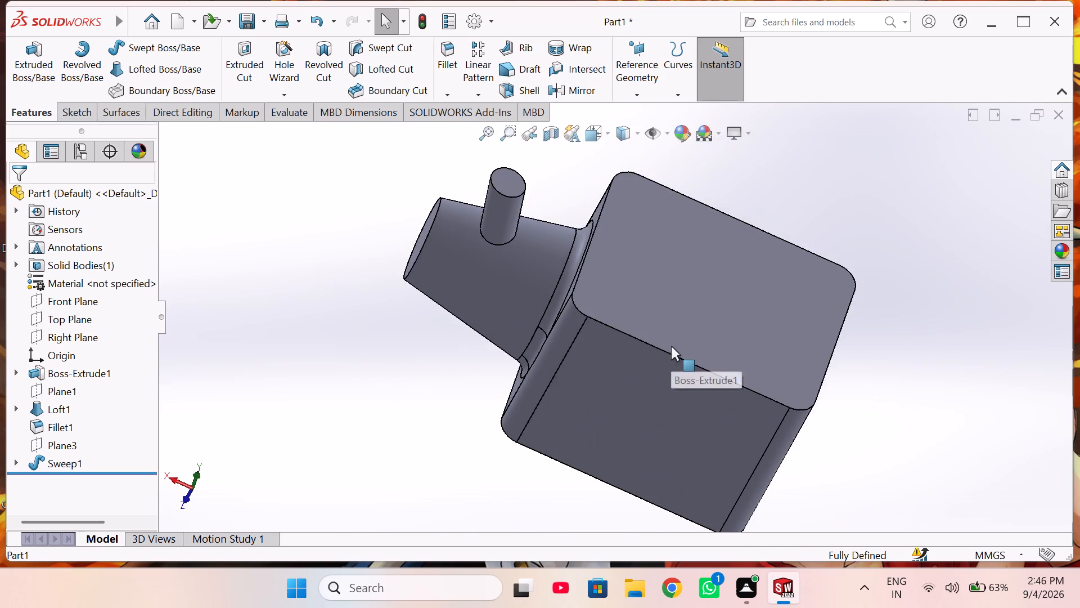
{"action": "middle_click_drag", "start_coordinate": [671, 346], "coordinate": [677, 231]}
{"action": "scroll", "coordinate": [660, 228], "scroll_direction": "up", "scroll_amount": 2}
{"action": "middle_click_drag", "start_coordinate": [634, 271], "coordinate": [640, 258]}
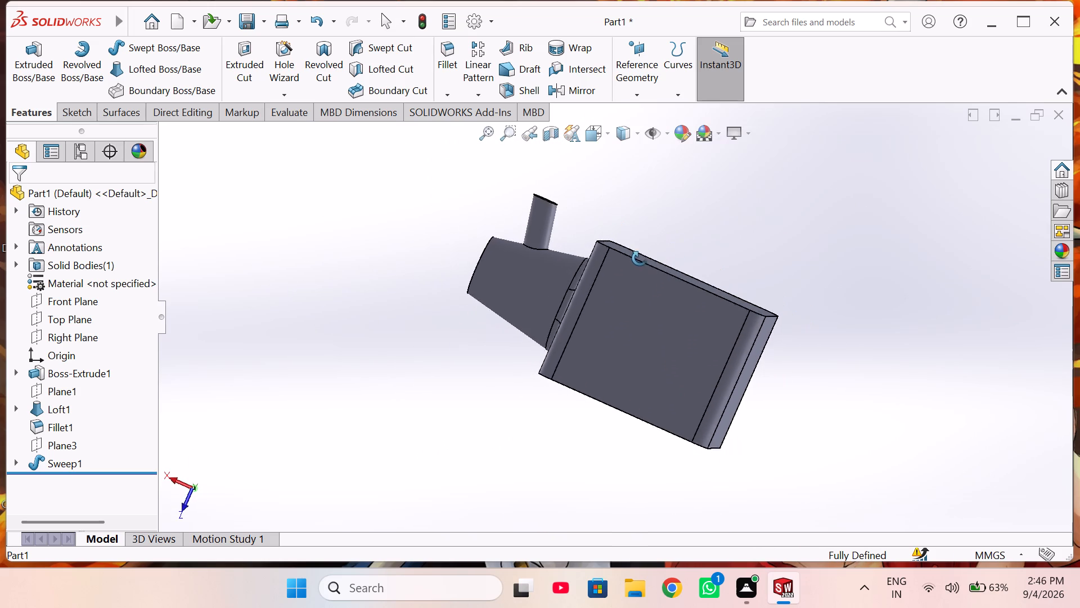
{"action": "middle_click_drag", "start_coordinate": [640, 258], "coordinate": [641, 251]}
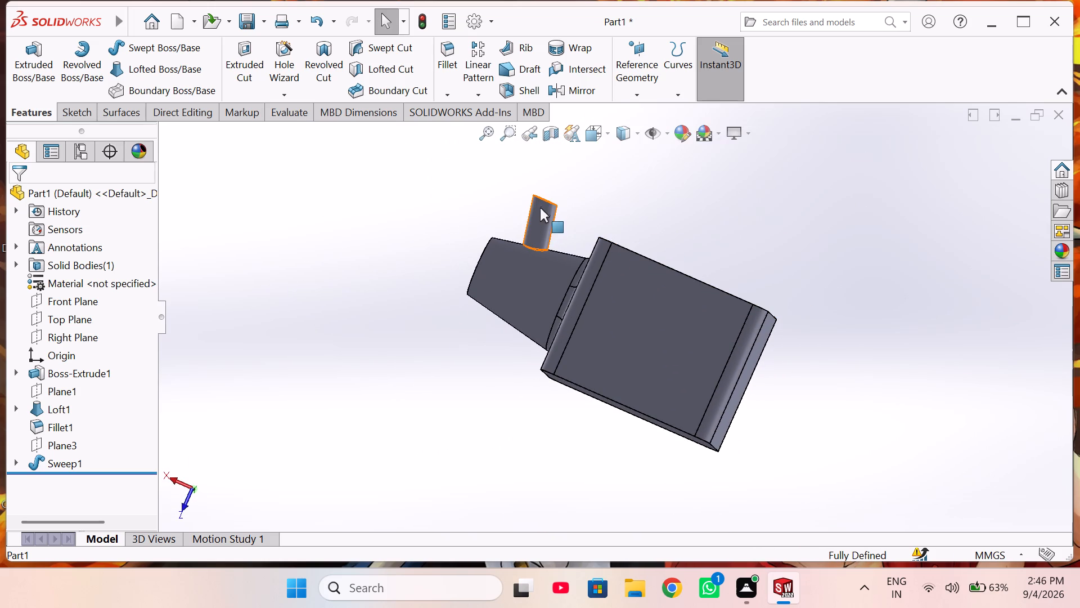
{"action": "middle_click_drag", "start_coordinate": [587, 206], "coordinate": [590, 247]}
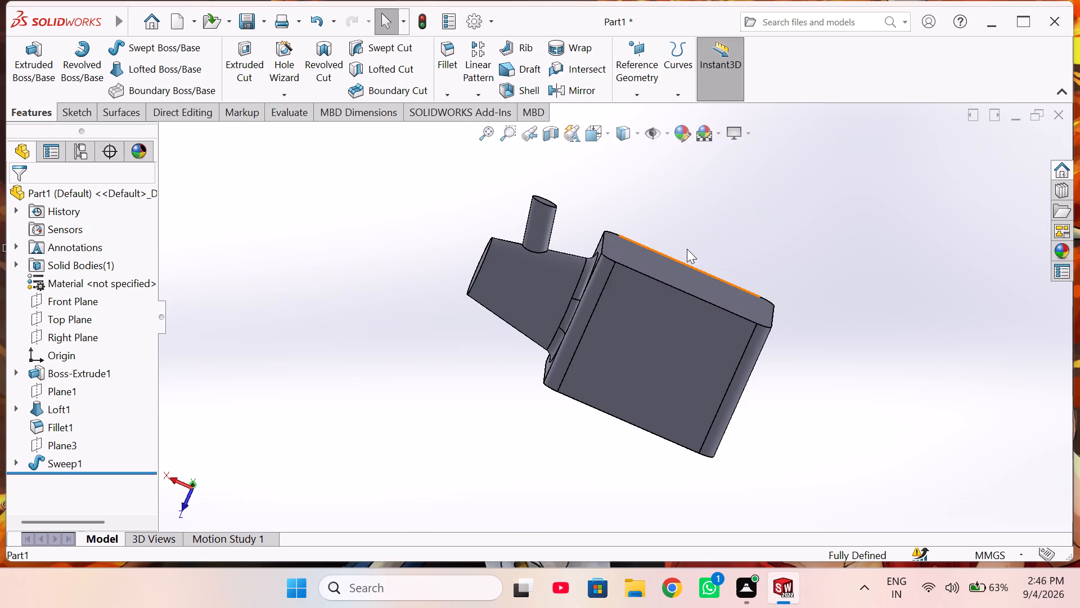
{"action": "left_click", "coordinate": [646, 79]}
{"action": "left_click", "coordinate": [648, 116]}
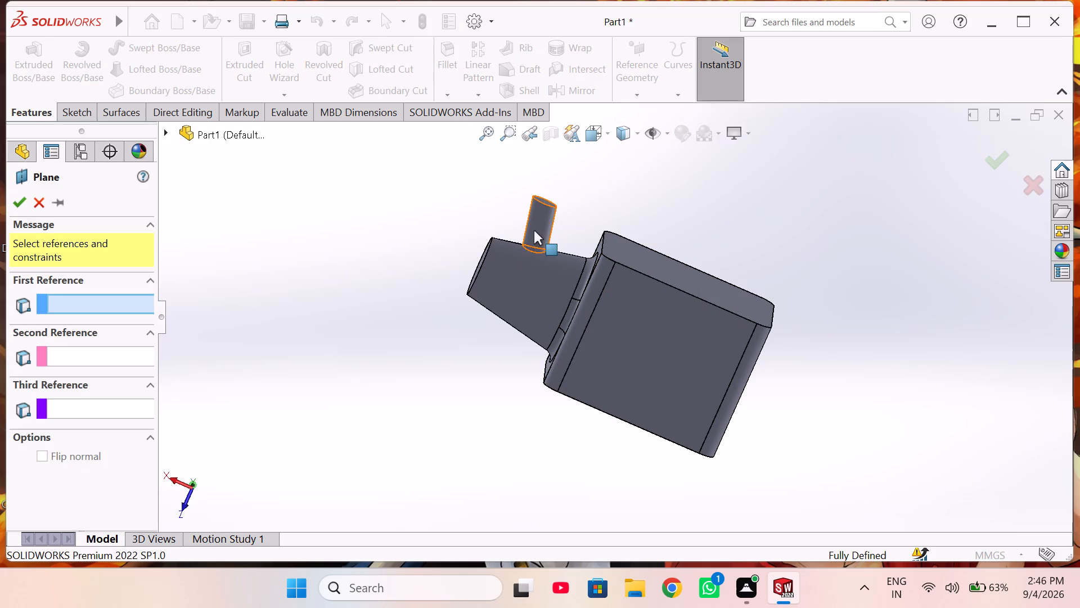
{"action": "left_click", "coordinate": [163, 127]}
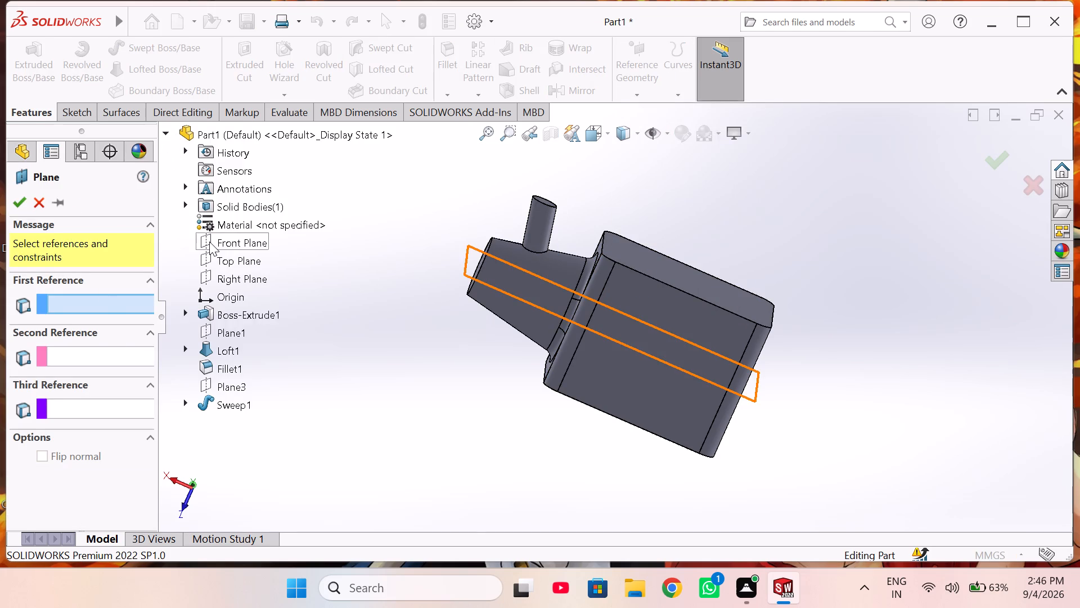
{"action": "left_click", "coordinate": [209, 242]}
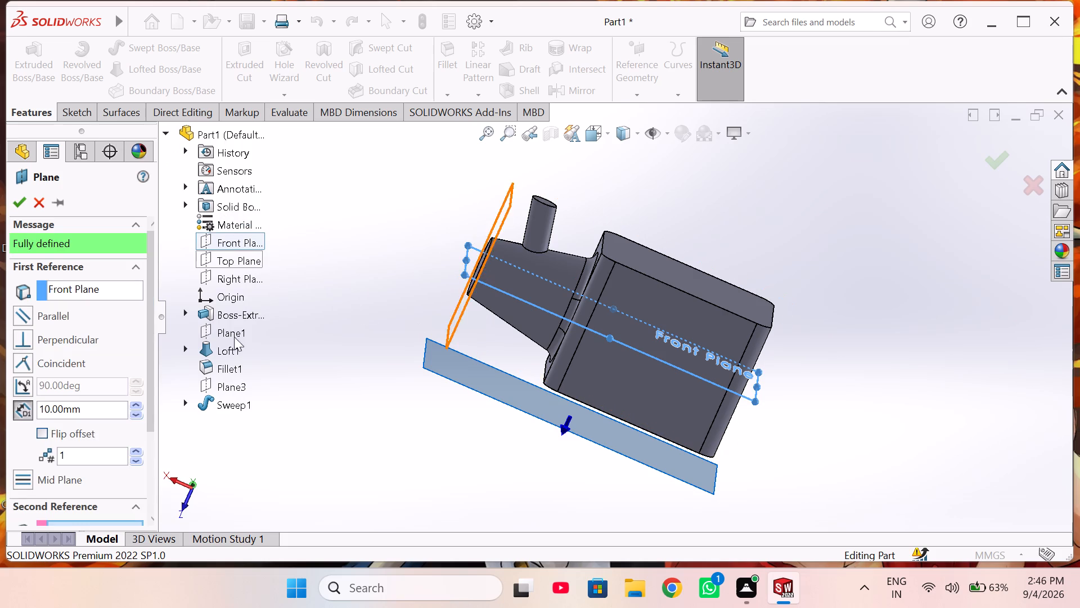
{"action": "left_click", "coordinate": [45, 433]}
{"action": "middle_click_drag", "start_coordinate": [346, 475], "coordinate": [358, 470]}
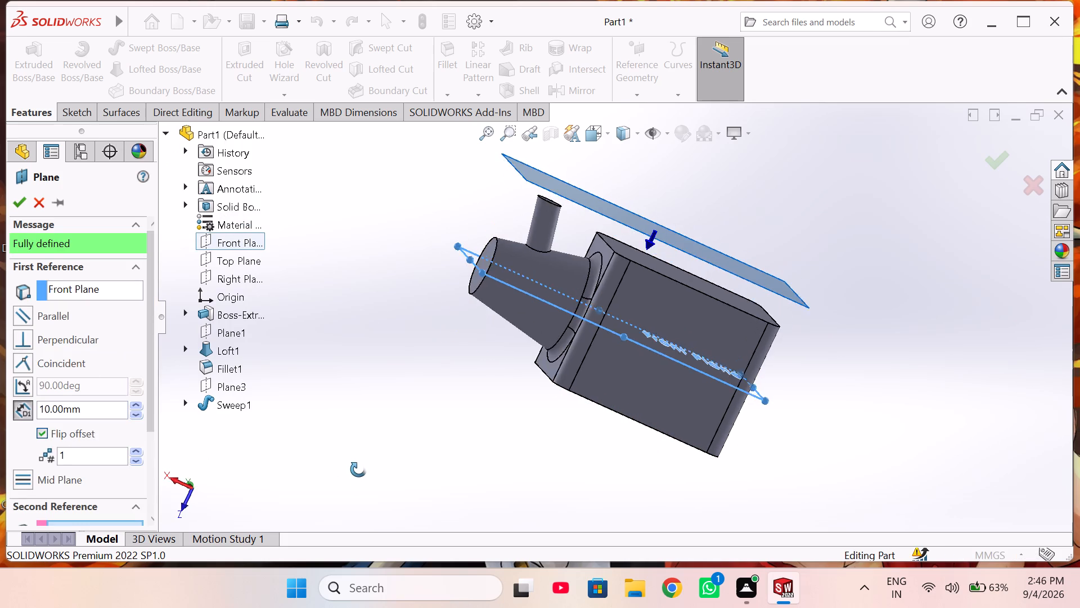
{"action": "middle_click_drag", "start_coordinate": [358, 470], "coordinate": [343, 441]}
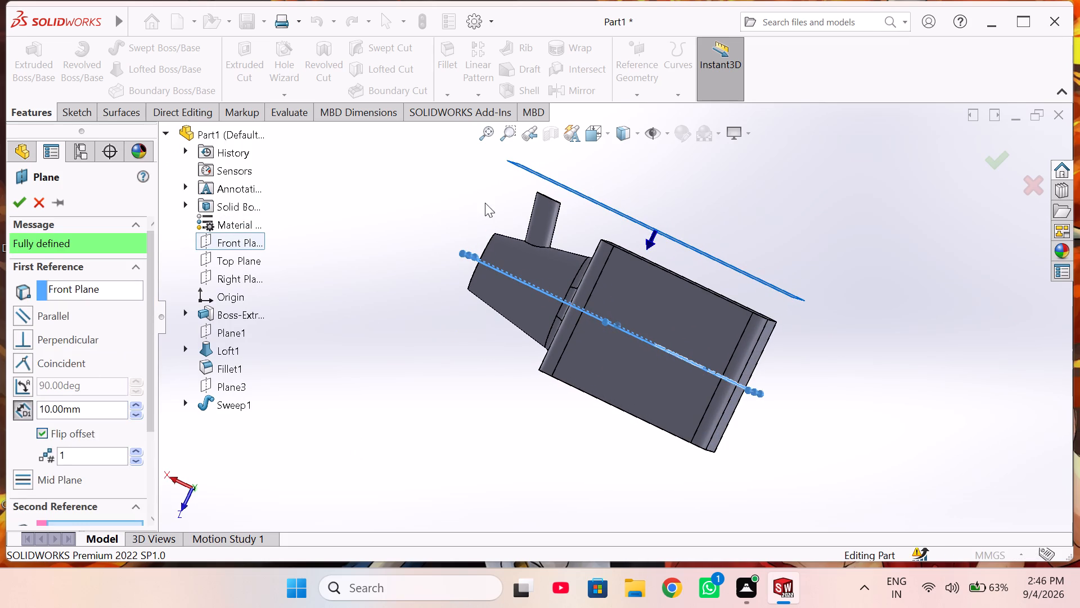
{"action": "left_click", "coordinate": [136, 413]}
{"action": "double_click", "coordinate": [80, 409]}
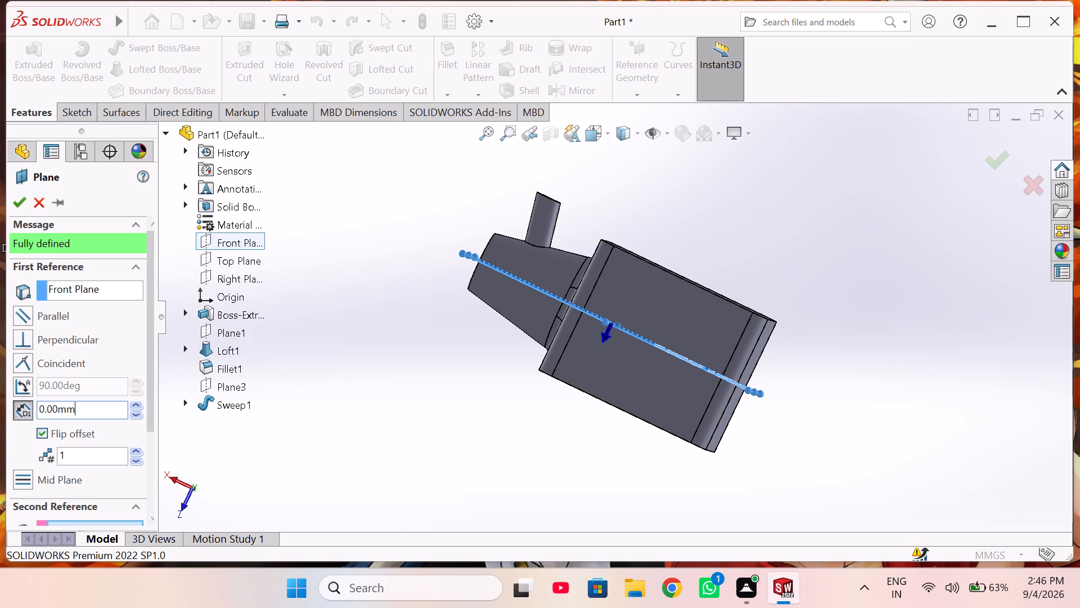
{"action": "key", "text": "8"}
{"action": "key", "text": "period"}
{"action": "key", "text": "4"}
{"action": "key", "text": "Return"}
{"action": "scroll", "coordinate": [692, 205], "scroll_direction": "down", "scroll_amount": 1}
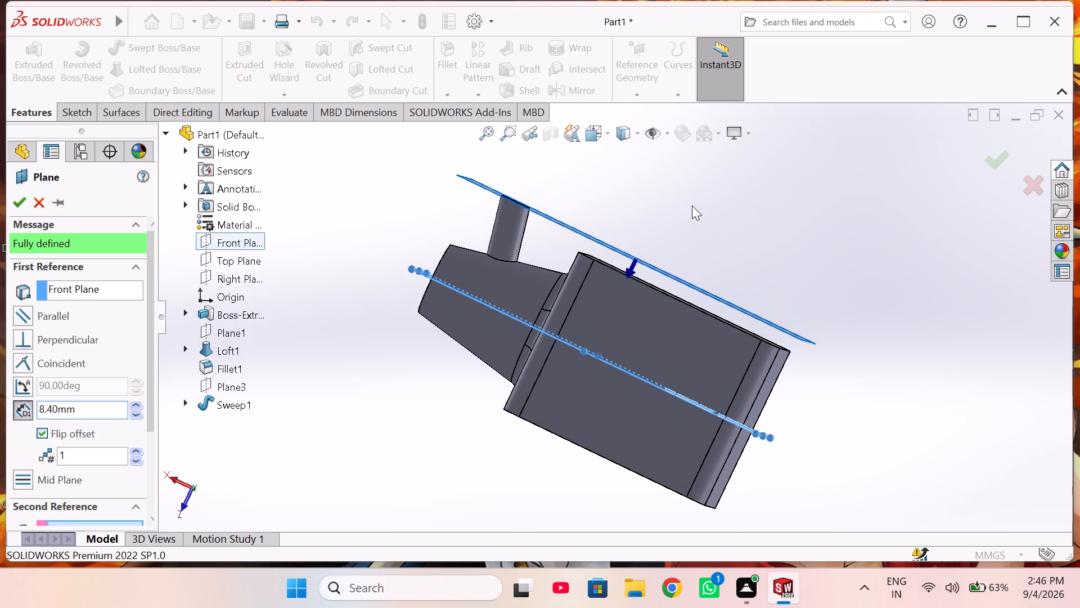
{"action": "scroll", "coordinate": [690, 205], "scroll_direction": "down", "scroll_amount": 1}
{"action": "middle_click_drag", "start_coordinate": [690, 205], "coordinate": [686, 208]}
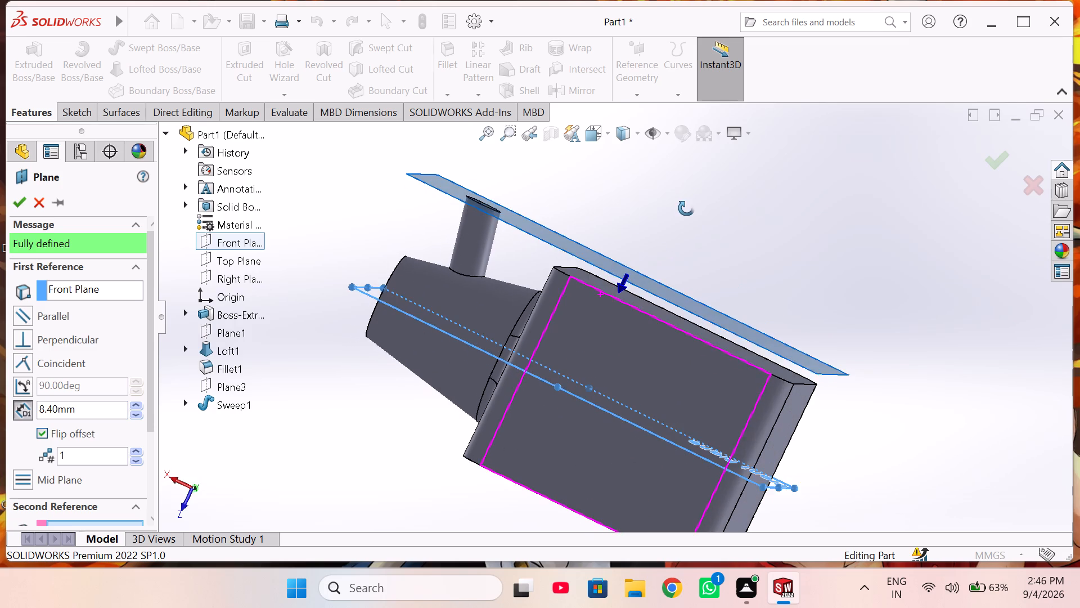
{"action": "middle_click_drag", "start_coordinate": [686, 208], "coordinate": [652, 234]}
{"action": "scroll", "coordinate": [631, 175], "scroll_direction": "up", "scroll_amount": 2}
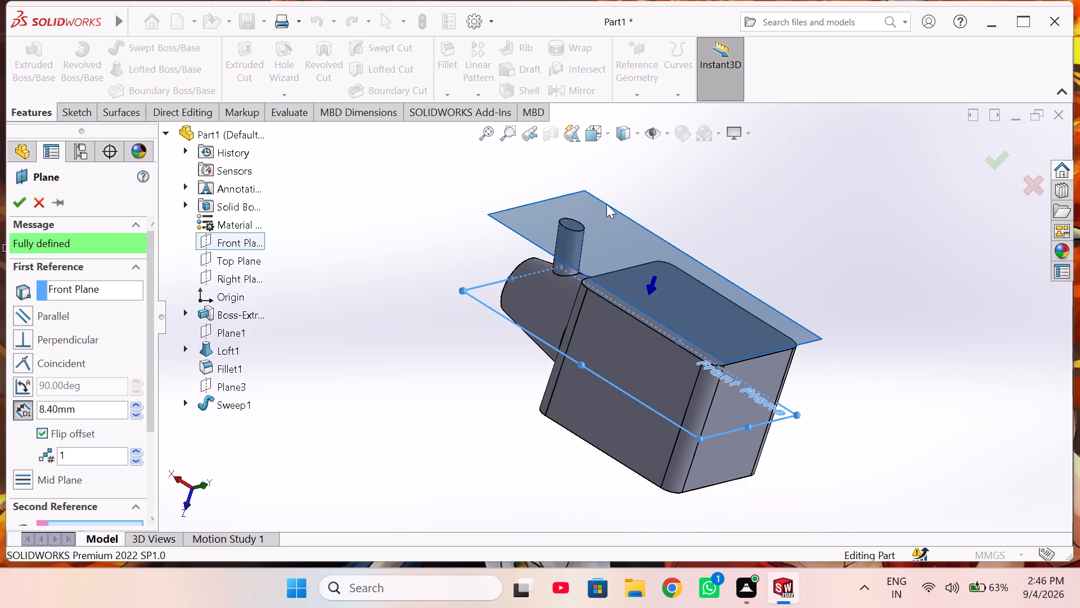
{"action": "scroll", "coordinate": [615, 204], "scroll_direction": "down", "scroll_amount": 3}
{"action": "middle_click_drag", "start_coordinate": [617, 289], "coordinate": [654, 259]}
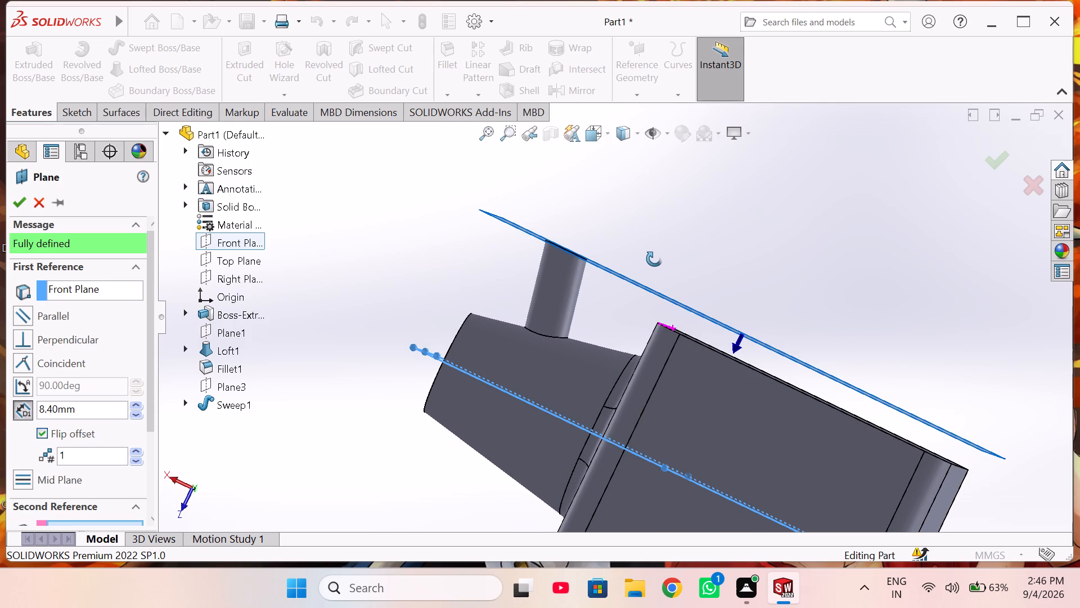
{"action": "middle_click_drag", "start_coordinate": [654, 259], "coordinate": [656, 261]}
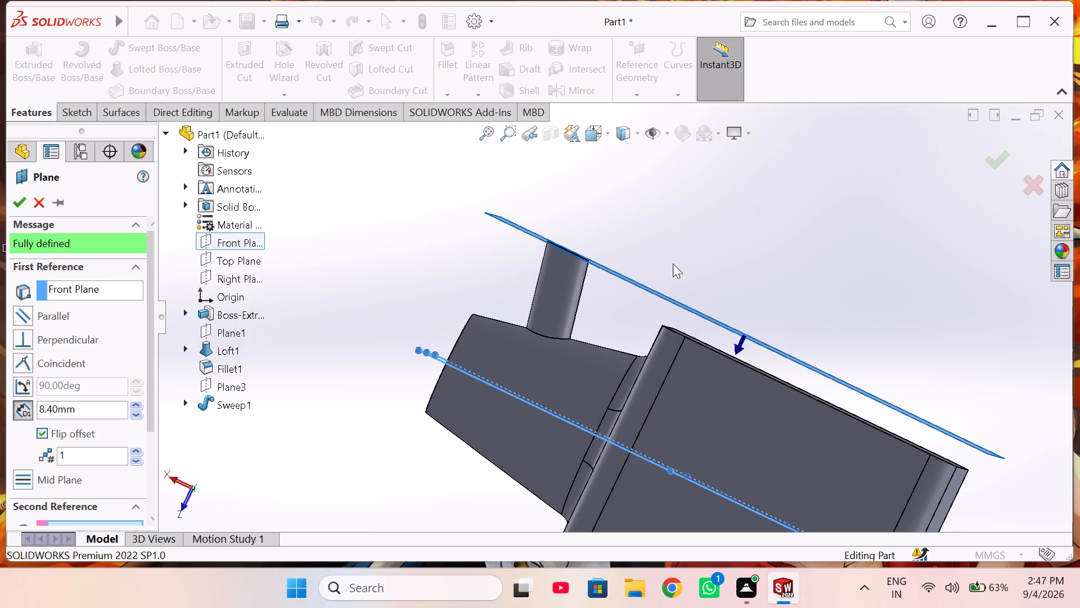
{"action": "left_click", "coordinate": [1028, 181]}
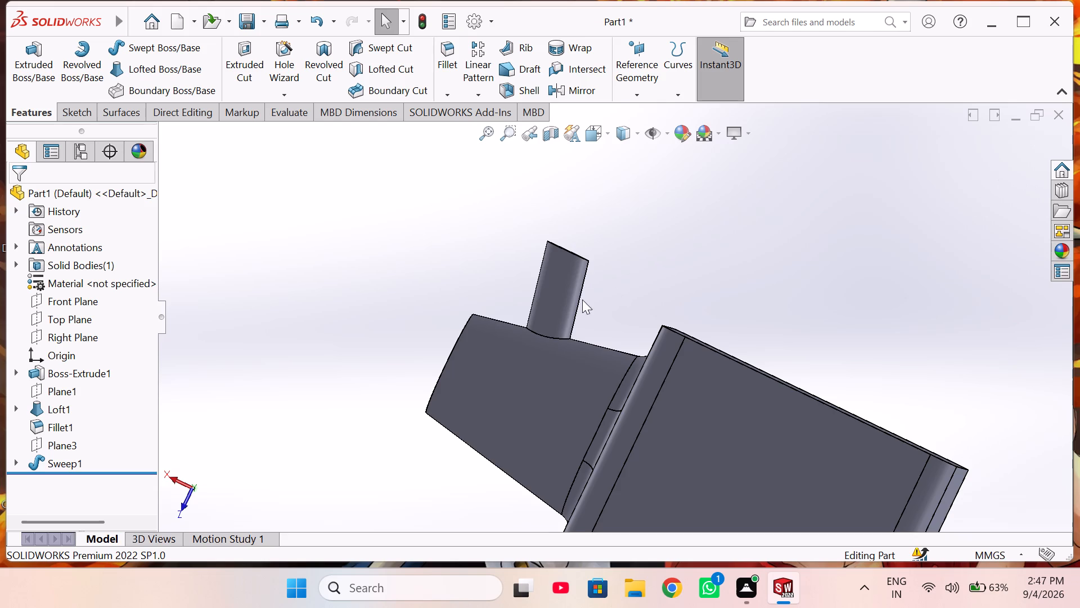
Examine the round swept boss, its end face and its junction with the tapered loft from several rotated and close-up views.
{"action": "middle_click_drag", "start_coordinate": [582, 299], "coordinate": [447, 383]}
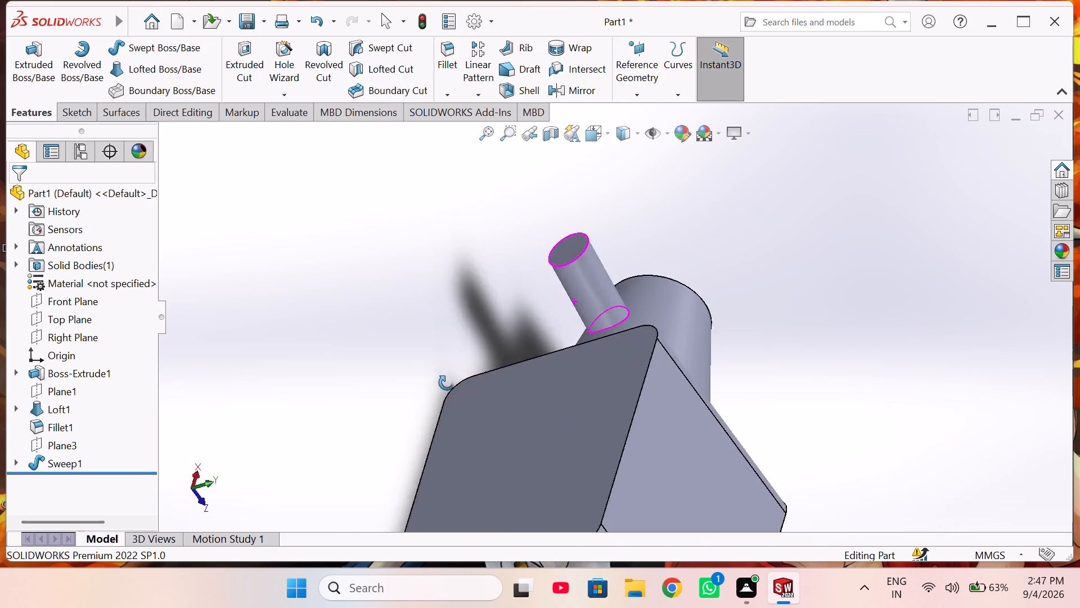
{"action": "middle_click_drag", "start_coordinate": [447, 383], "coordinate": [438, 355]}
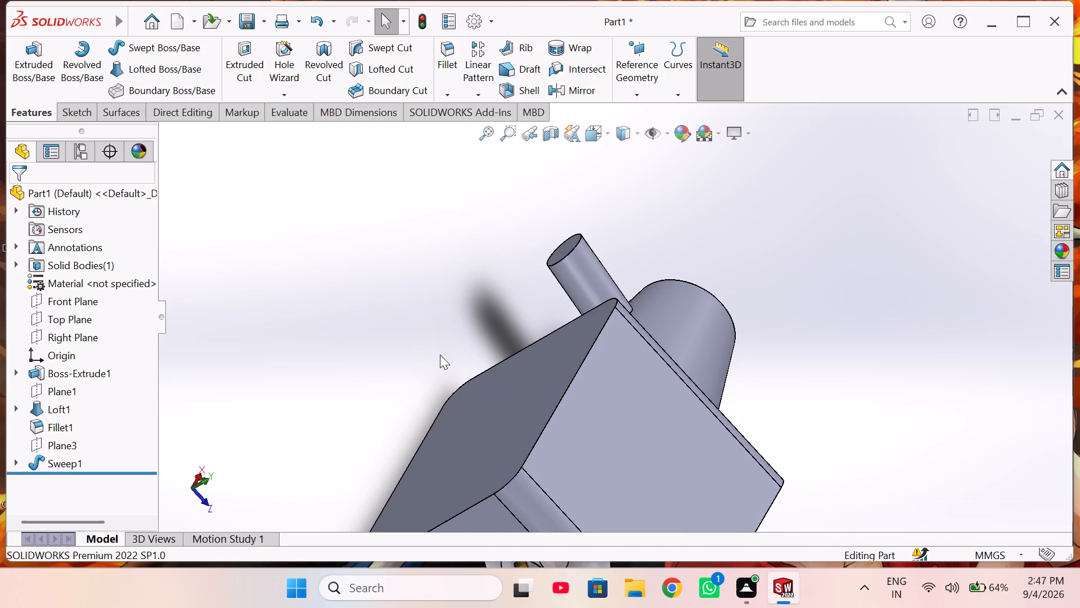
{"action": "scroll", "coordinate": [532, 287], "scroll_direction": "down", "scroll_amount": 2}
{"action": "middle_click_drag", "start_coordinate": [606, 270], "coordinate": [521, 299]}
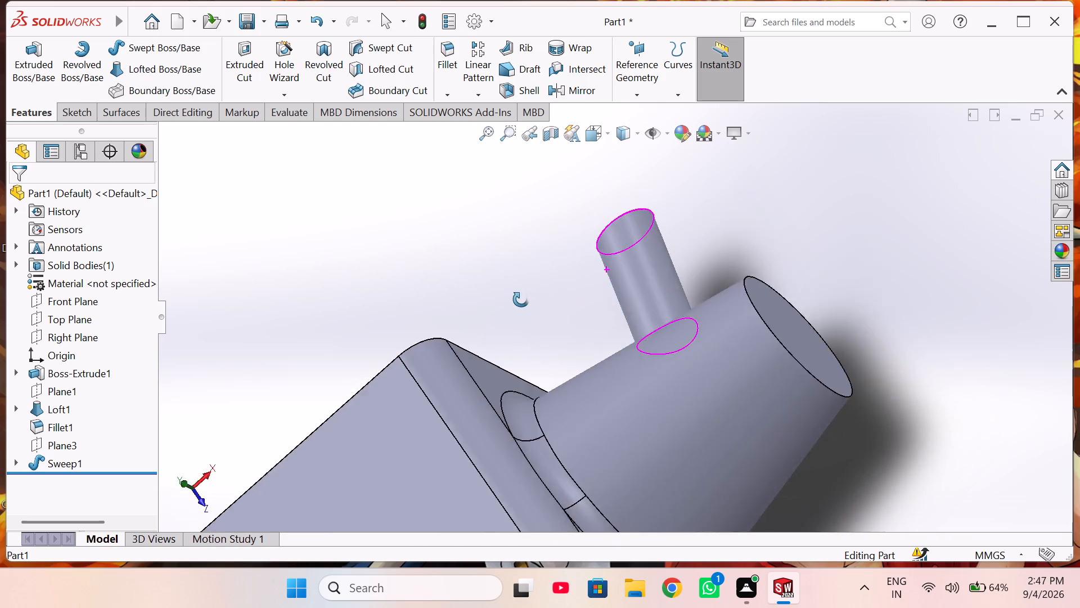
{"action": "middle_click_drag", "start_coordinate": [521, 299], "coordinate": [553, 332]}
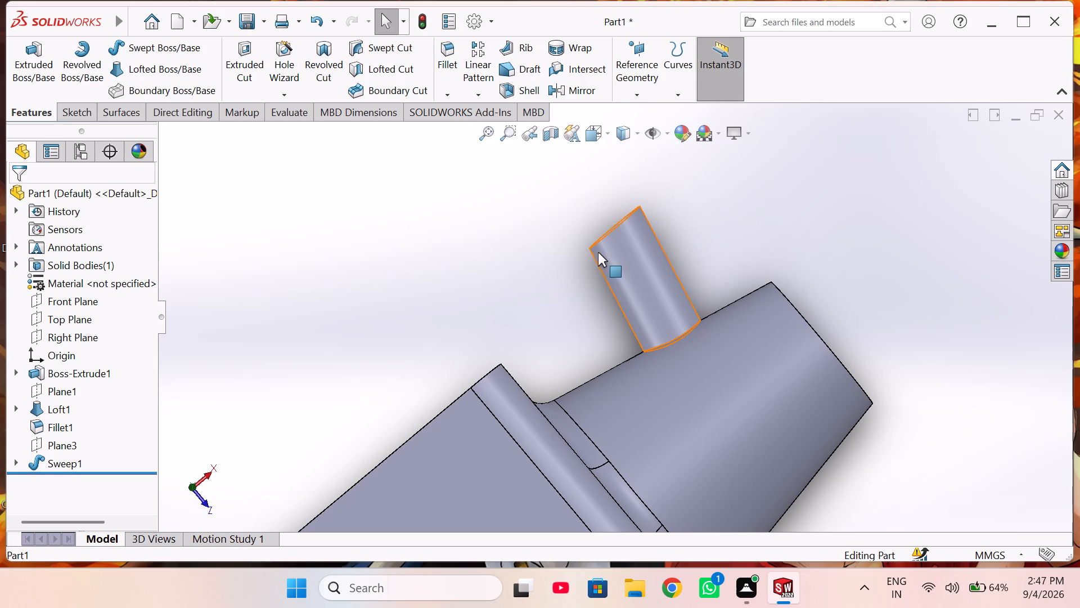
{"action": "scroll", "coordinate": [648, 212], "scroll_direction": "down", "scroll_amount": 2}
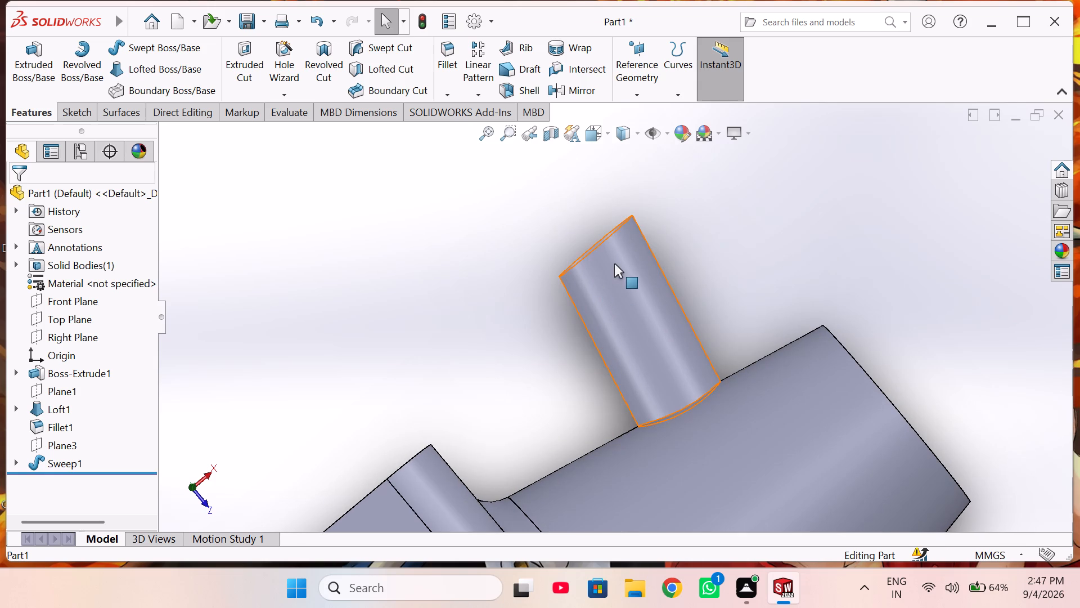
{"action": "middle_click_drag", "start_coordinate": [705, 232], "coordinate": [707, 248]}
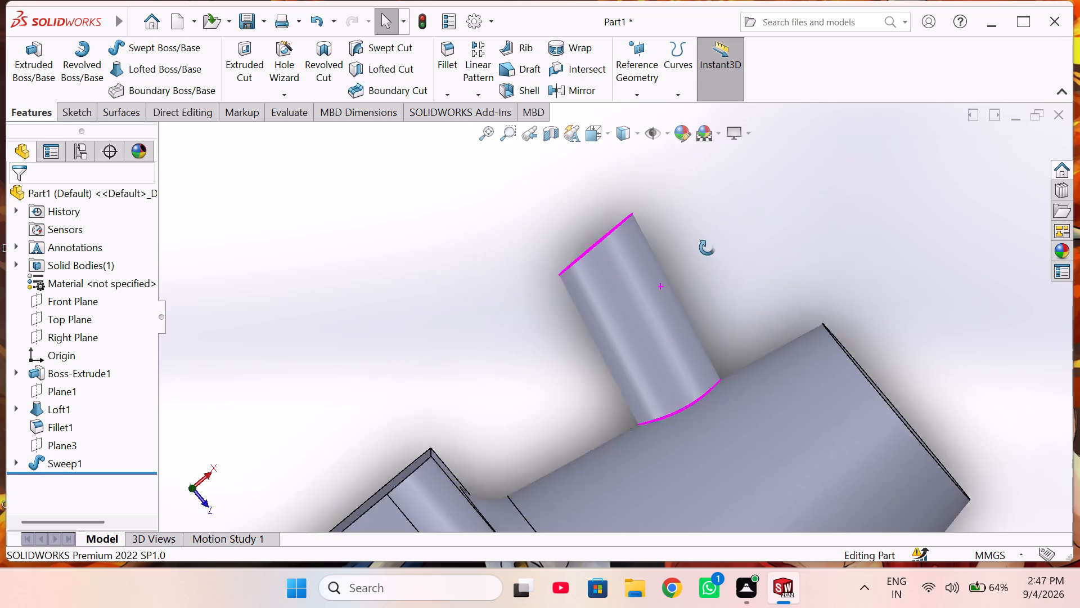
{"action": "middle_click_drag", "start_coordinate": [707, 248], "coordinate": [696, 285]}
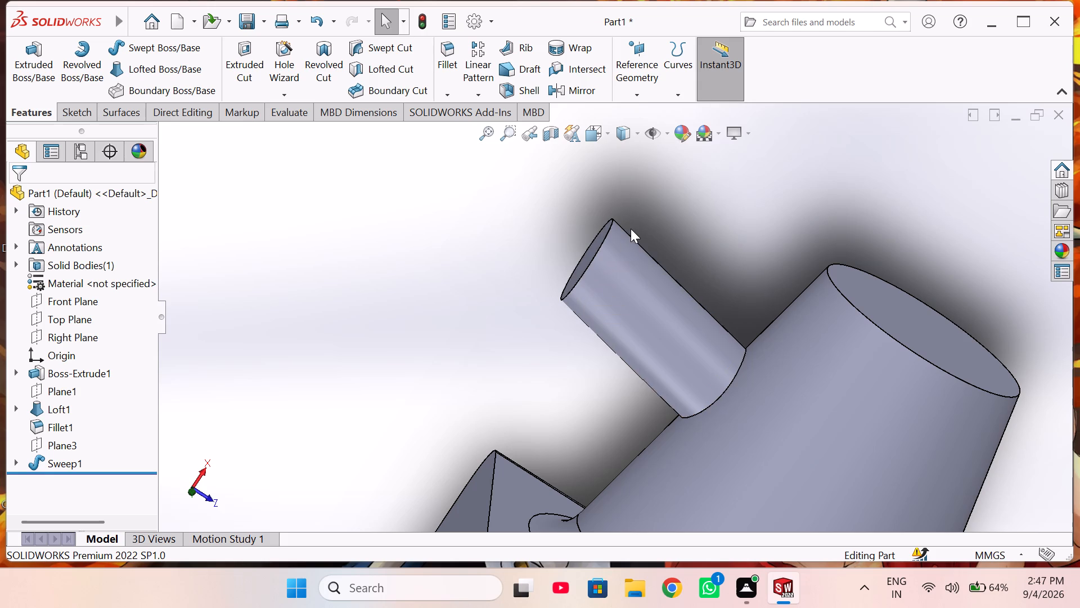
{"action": "scroll", "coordinate": [643, 247], "scroll_direction": "up", "scroll_amount": 1}
{"action": "middle_click_drag", "start_coordinate": [644, 248], "coordinate": [647, 236]}
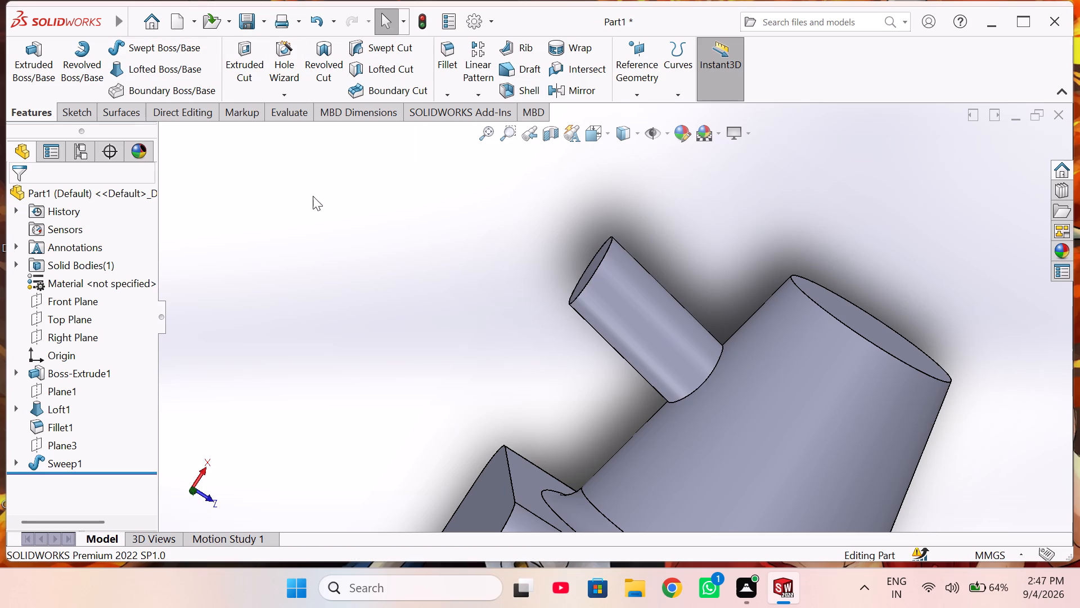
{"action": "scroll", "coordinate": [448, 252], "scroll_direction": "up", "scroll_amount": 2}
{"action": "scroll", "coordinate": [719, 377], "scroll_direction": "down", "scroll_amount": 2}
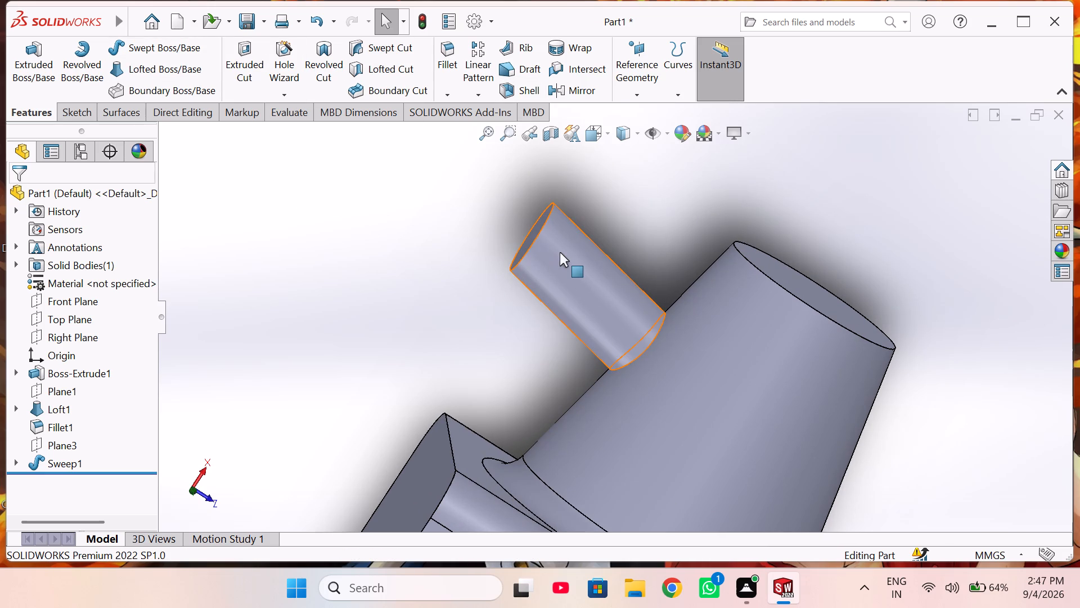
{"action": "scroll", "coordinate": [503, 309], "scroll_direction": "up", "scroll_amount": 2}
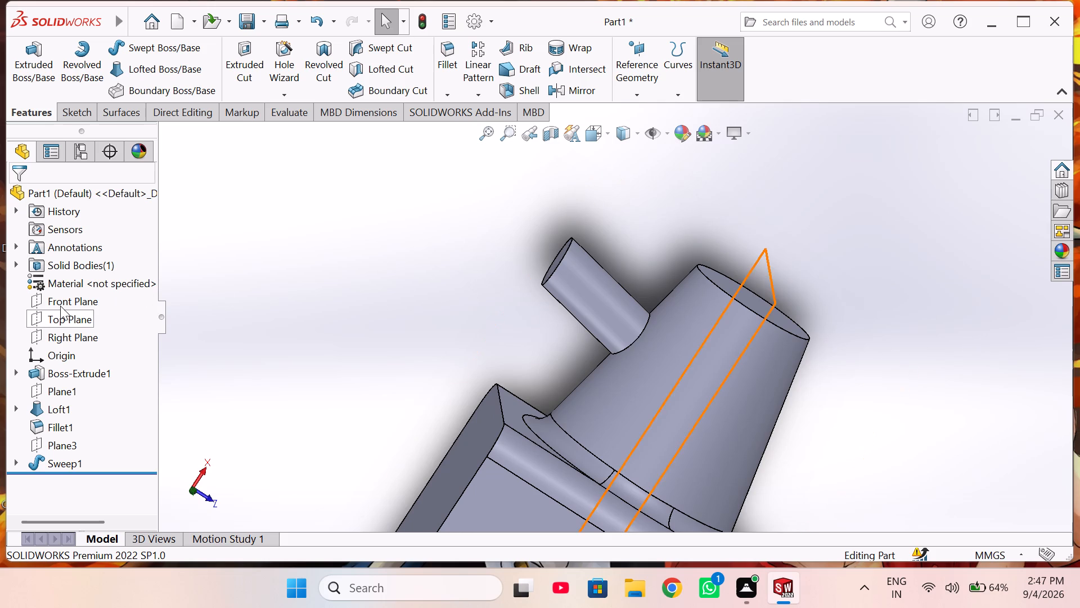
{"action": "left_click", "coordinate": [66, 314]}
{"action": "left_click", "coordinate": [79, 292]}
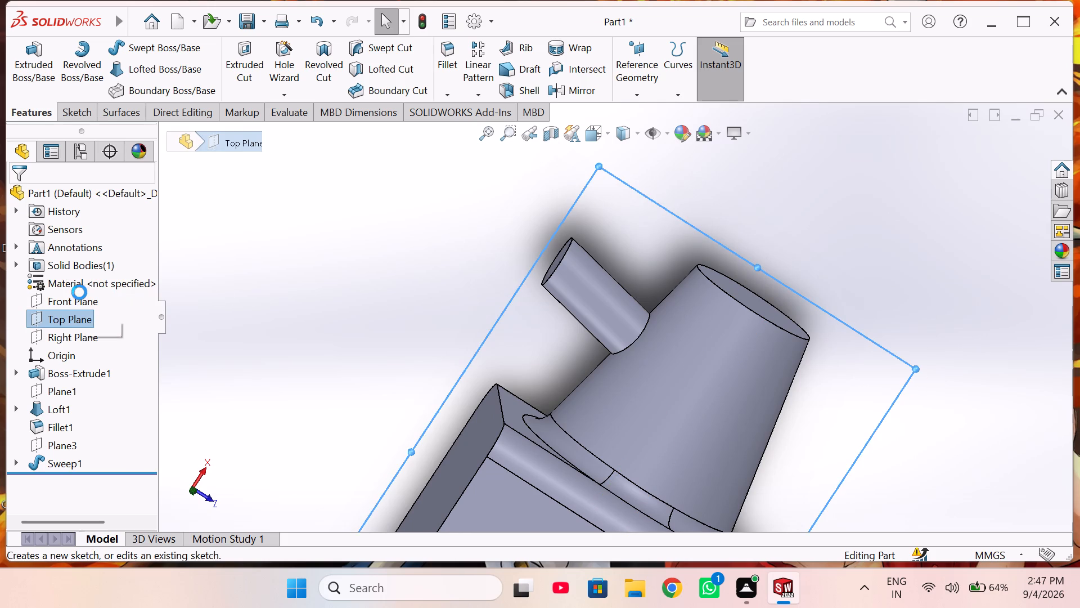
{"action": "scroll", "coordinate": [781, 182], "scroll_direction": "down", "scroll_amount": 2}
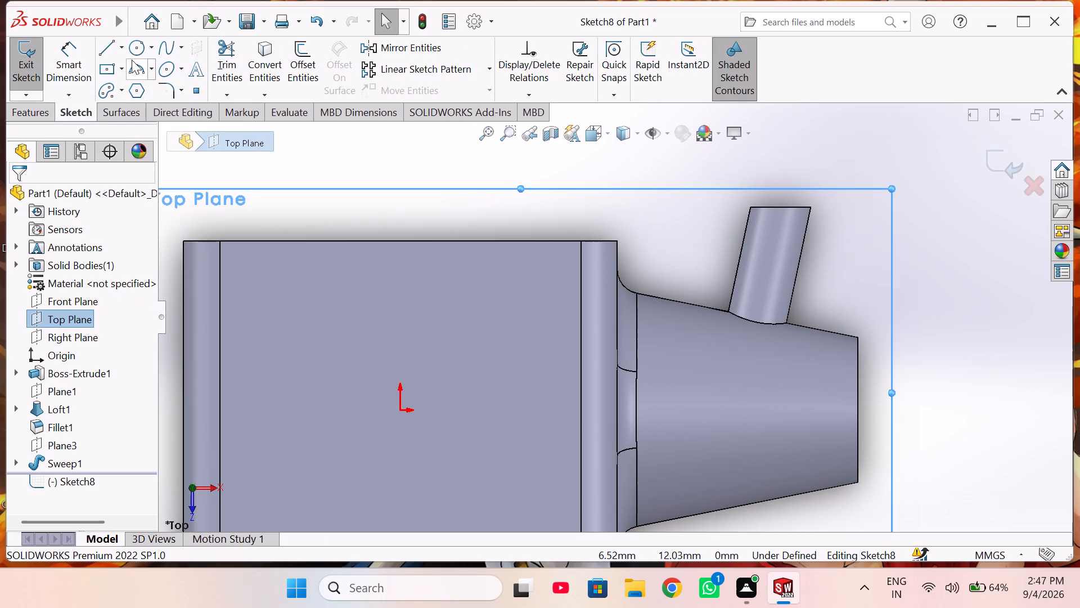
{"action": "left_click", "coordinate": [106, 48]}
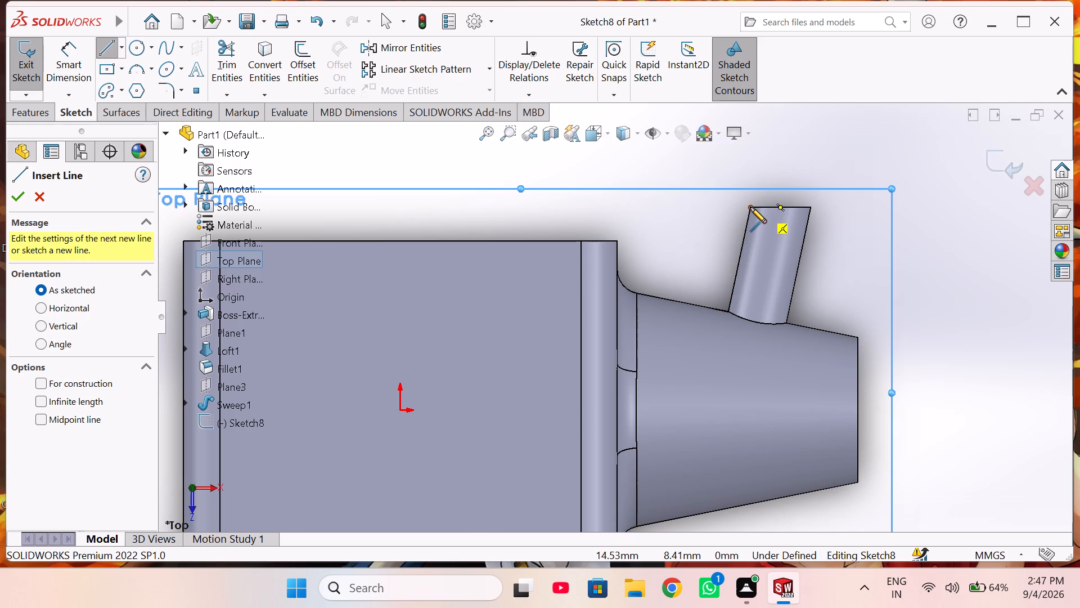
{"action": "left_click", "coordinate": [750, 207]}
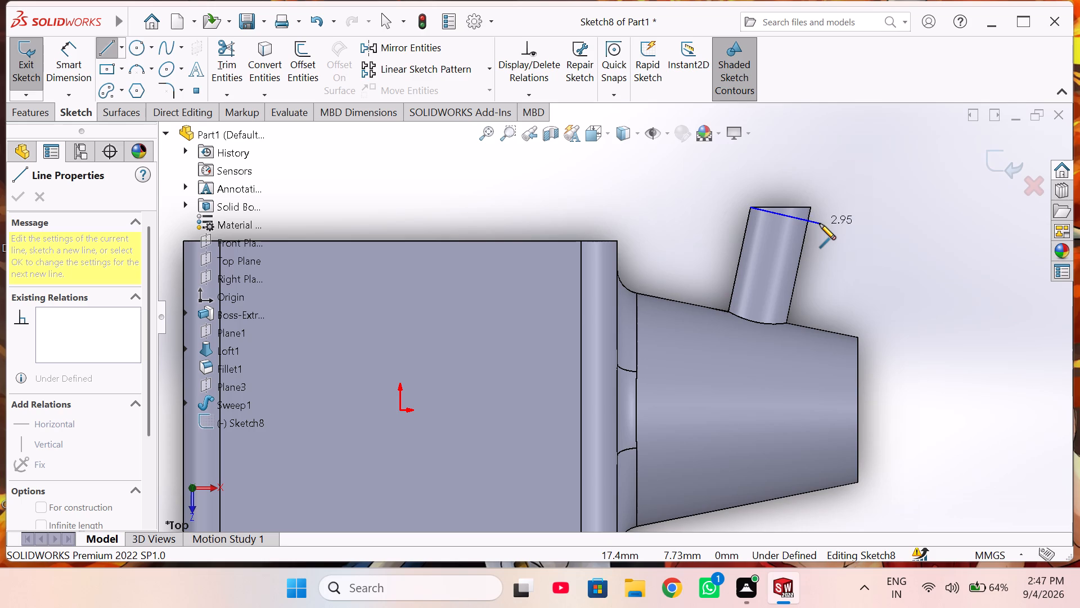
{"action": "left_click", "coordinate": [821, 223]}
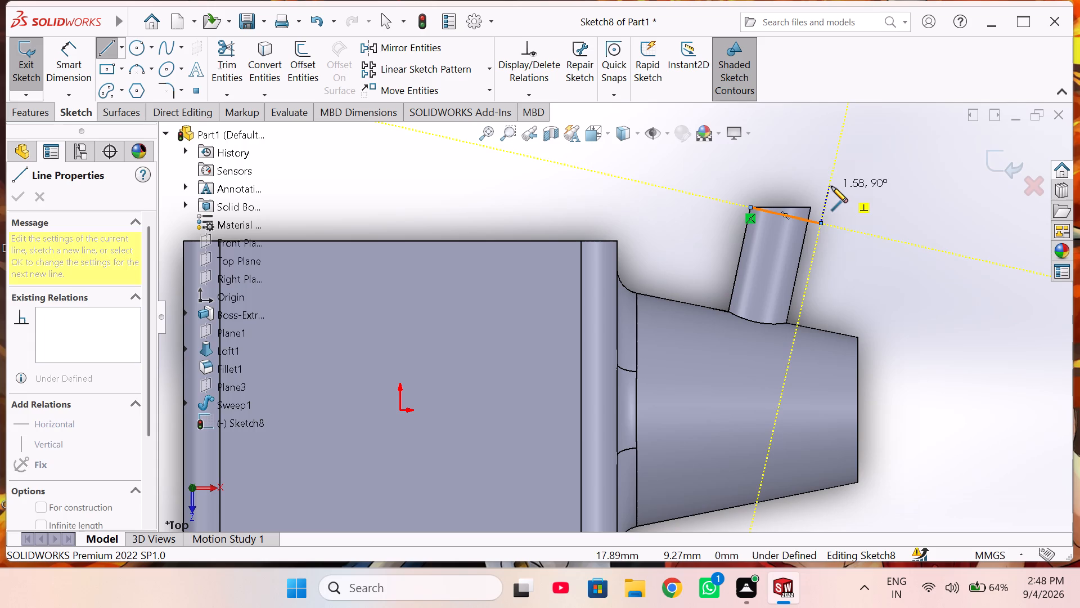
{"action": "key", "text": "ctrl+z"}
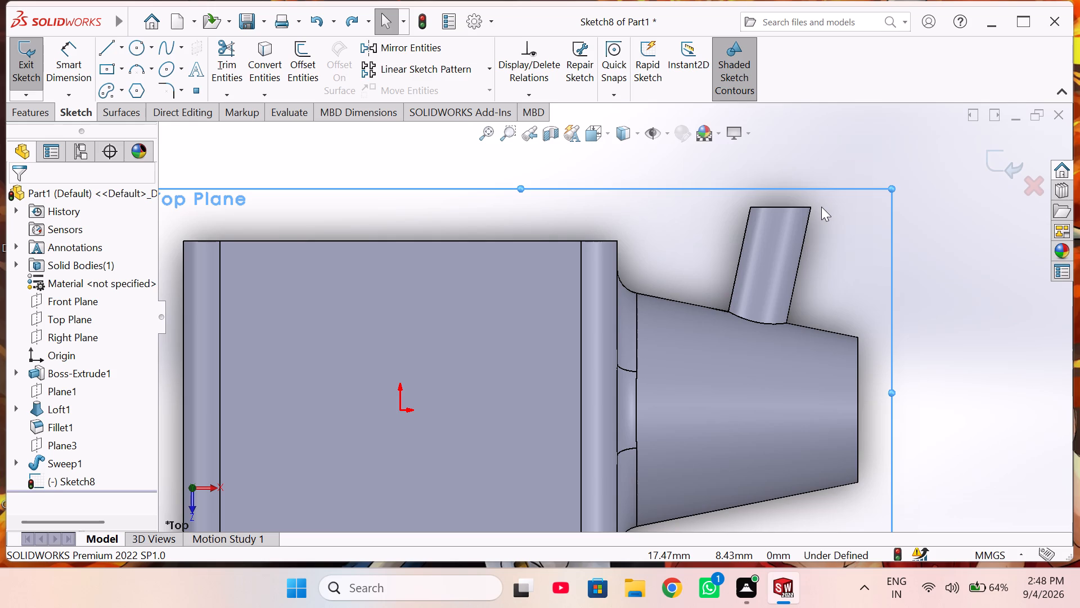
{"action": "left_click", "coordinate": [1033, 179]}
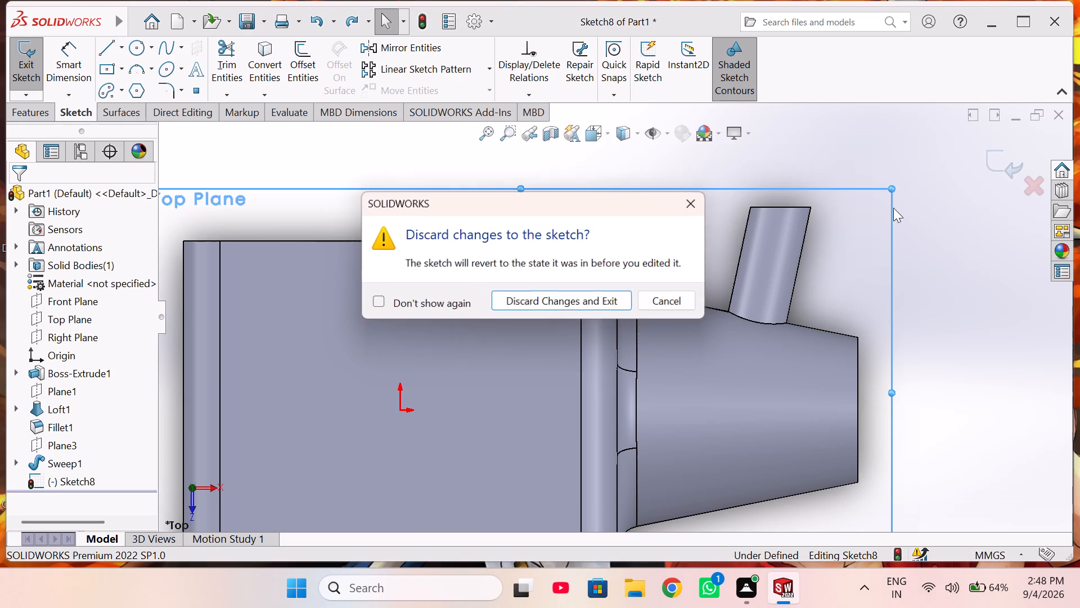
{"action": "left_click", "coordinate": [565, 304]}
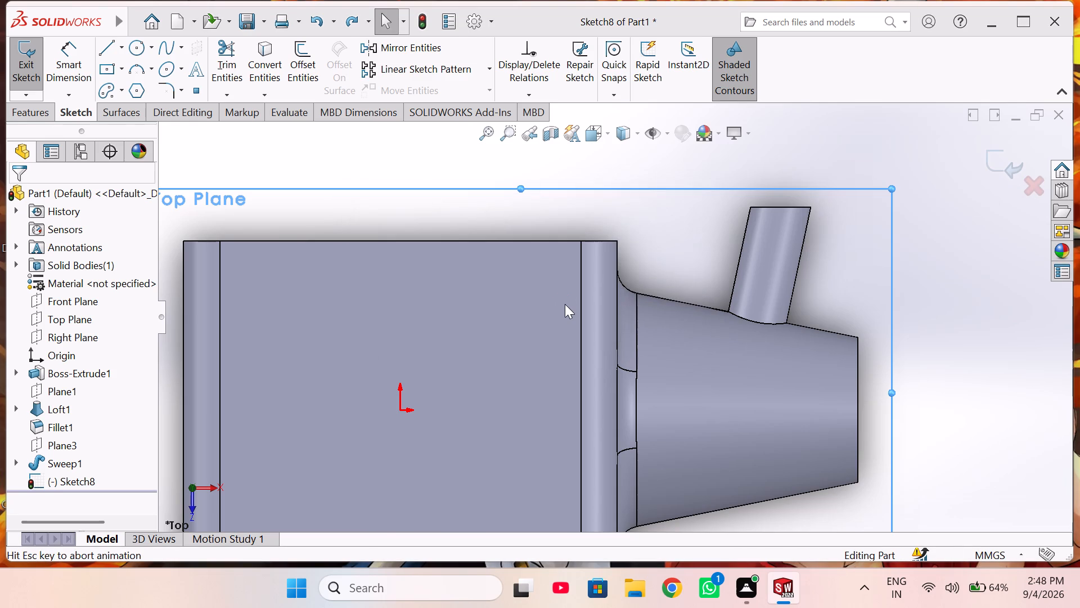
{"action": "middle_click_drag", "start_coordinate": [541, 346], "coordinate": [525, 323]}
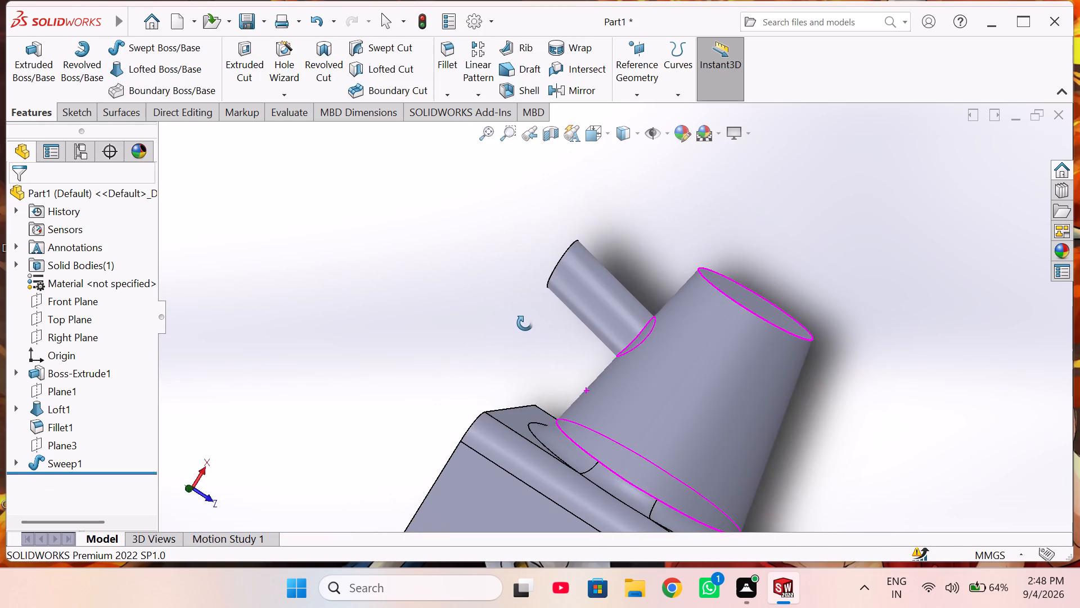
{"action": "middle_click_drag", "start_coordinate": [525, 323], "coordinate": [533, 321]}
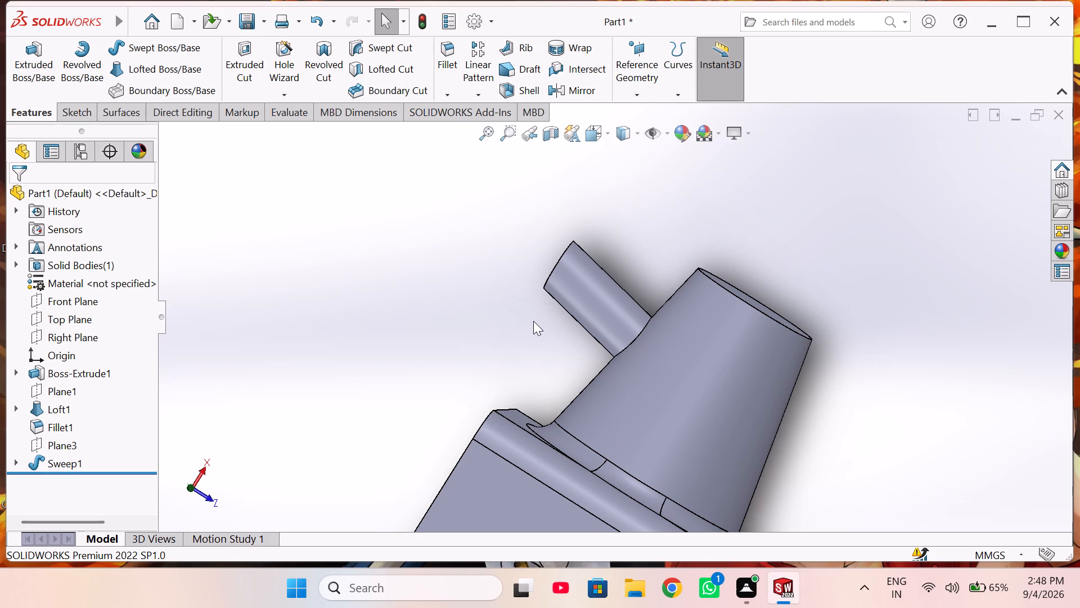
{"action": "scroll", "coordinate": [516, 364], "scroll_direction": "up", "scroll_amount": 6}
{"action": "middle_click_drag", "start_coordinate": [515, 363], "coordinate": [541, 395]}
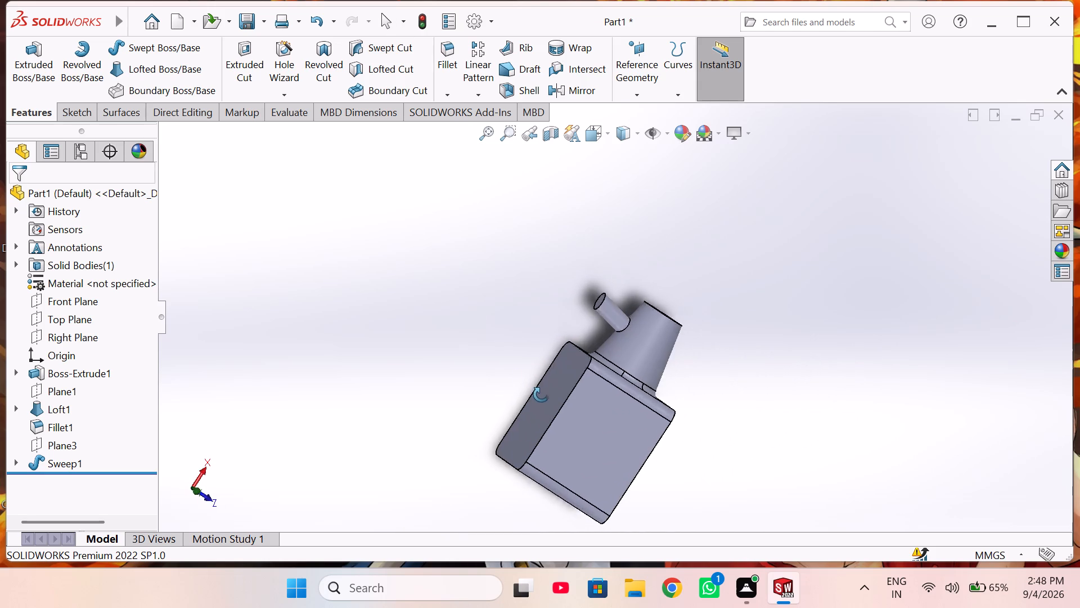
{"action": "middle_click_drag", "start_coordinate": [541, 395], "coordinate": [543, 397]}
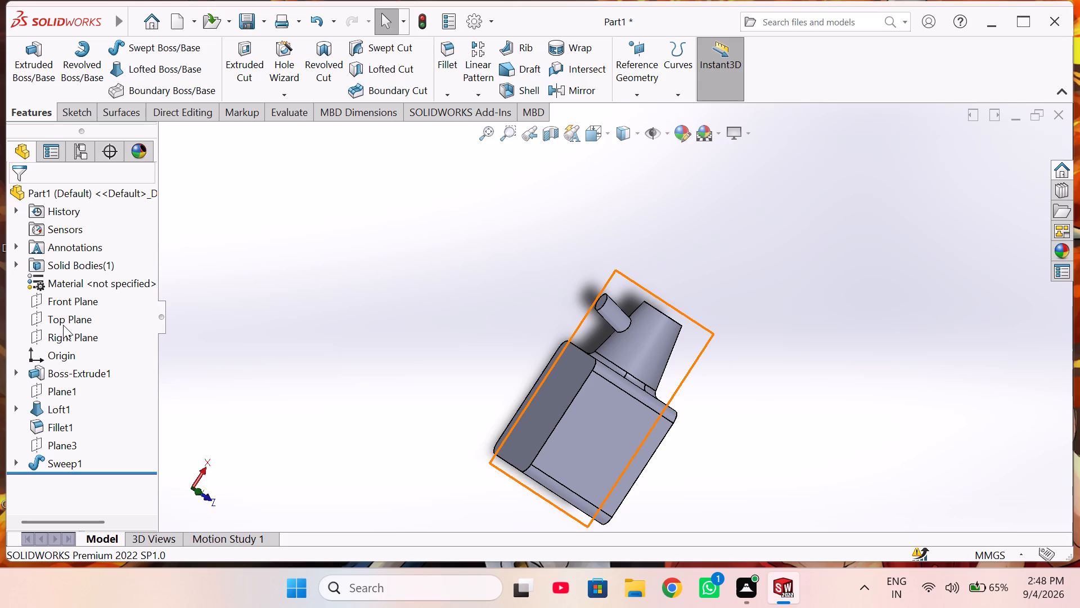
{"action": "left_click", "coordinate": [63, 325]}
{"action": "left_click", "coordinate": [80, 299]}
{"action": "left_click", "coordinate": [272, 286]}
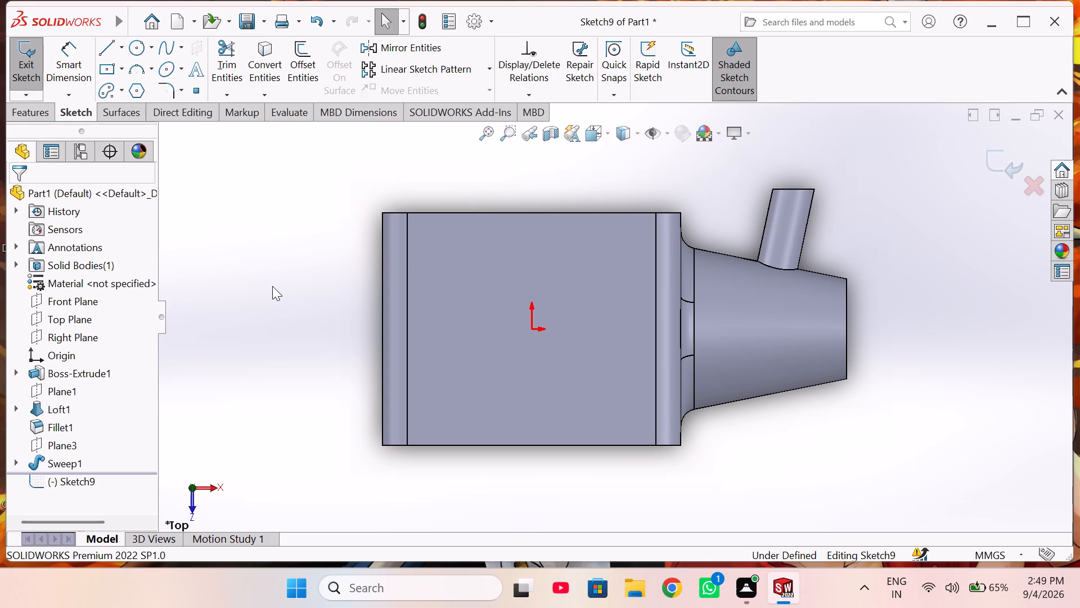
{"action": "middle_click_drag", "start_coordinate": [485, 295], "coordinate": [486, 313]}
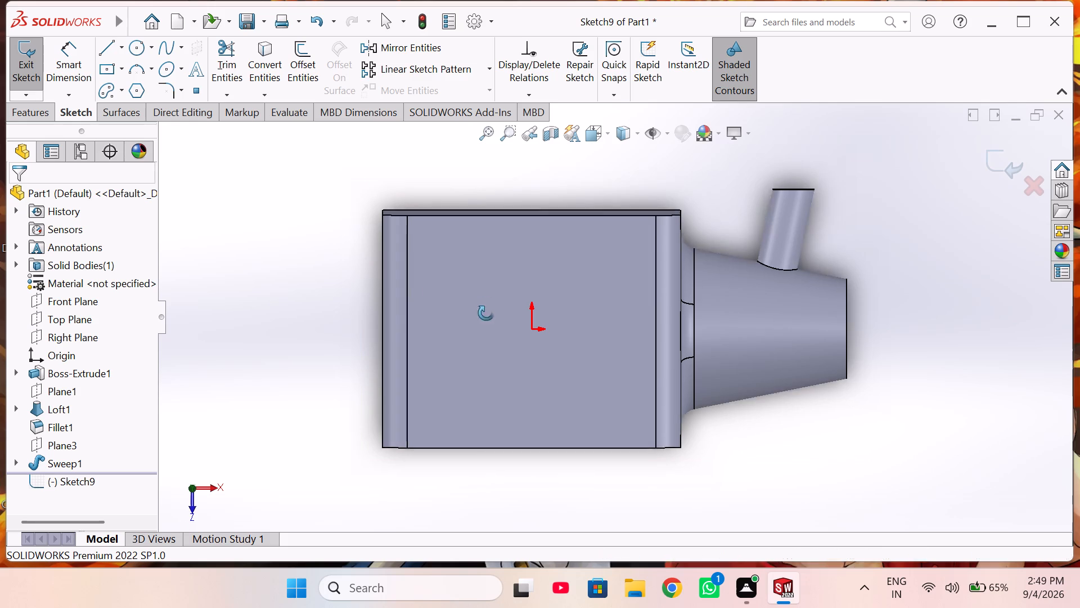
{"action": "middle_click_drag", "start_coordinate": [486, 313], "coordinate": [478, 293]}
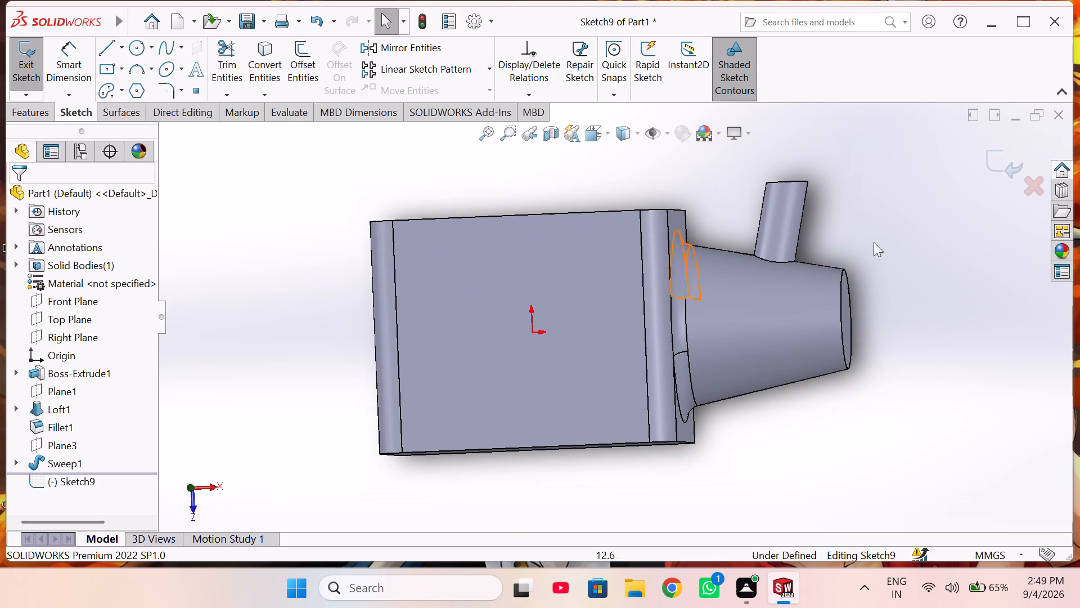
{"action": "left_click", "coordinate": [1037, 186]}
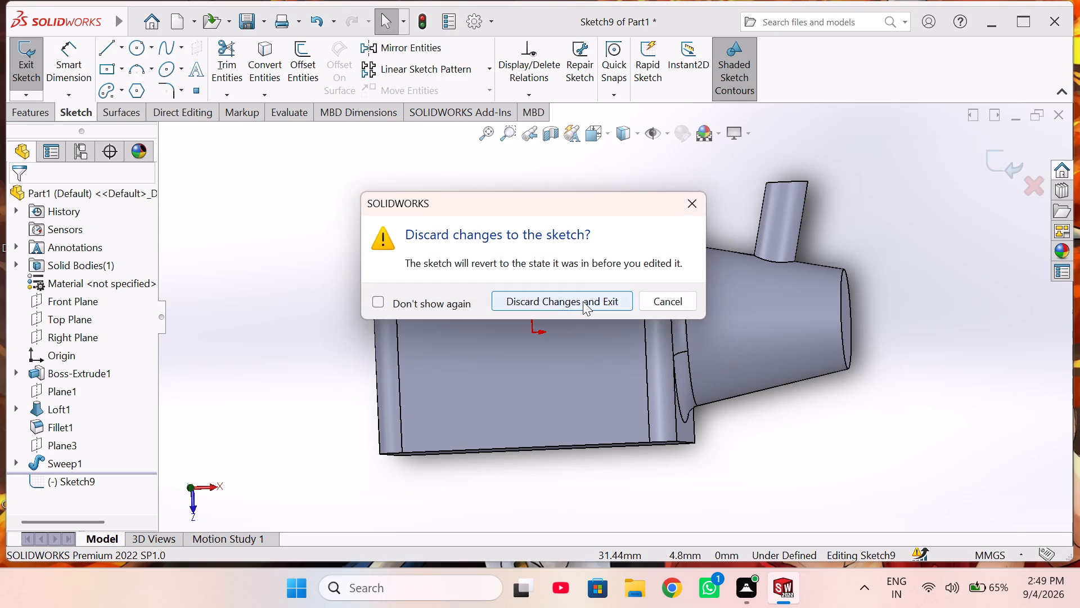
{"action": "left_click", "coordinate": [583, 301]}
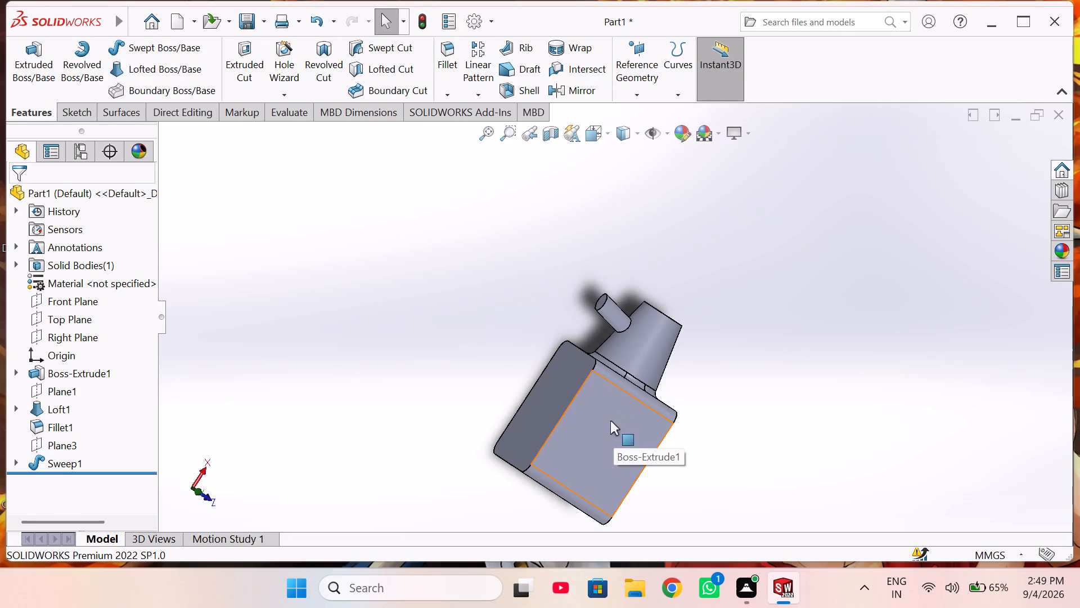
Sketch a 12 mm diameter circle centred on the origin on the block's flat top face.
{"action": "left_click", "coordinate": [610, 421]}
{"action": "left_click", "coordinate": [671, 385]}
{"action": "left_click", "coordinate": [737, 437]}
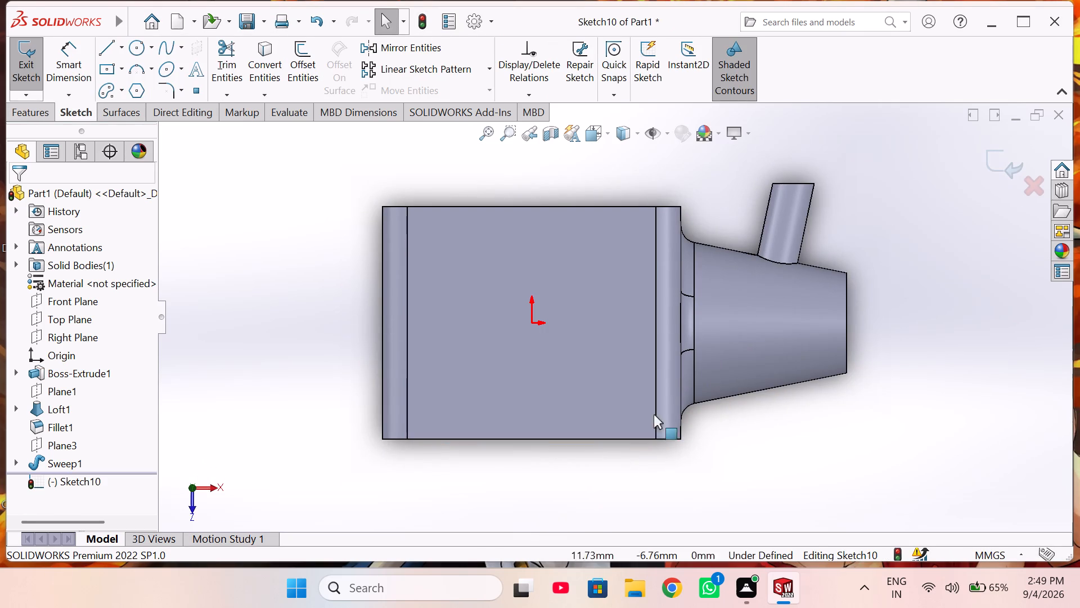
{"action": "right_click_drag", "start_coordinate": [514, 323], "coordinate": [638, 313]}
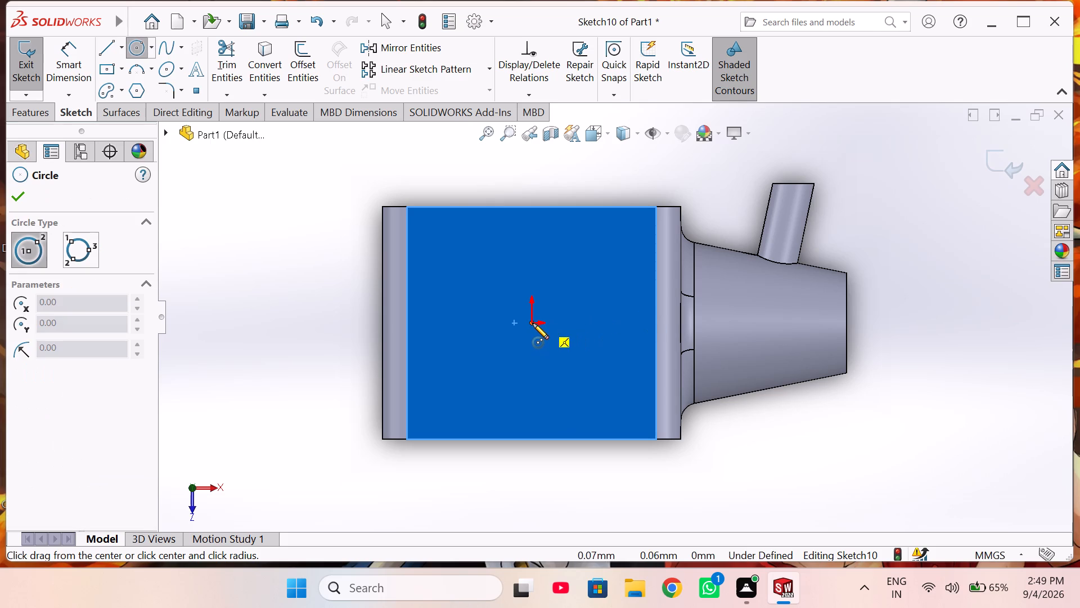
{"action": "left_click", "coordinate": [531, 324]}
{"action": "left_click", "coordinate": [580, 378]}
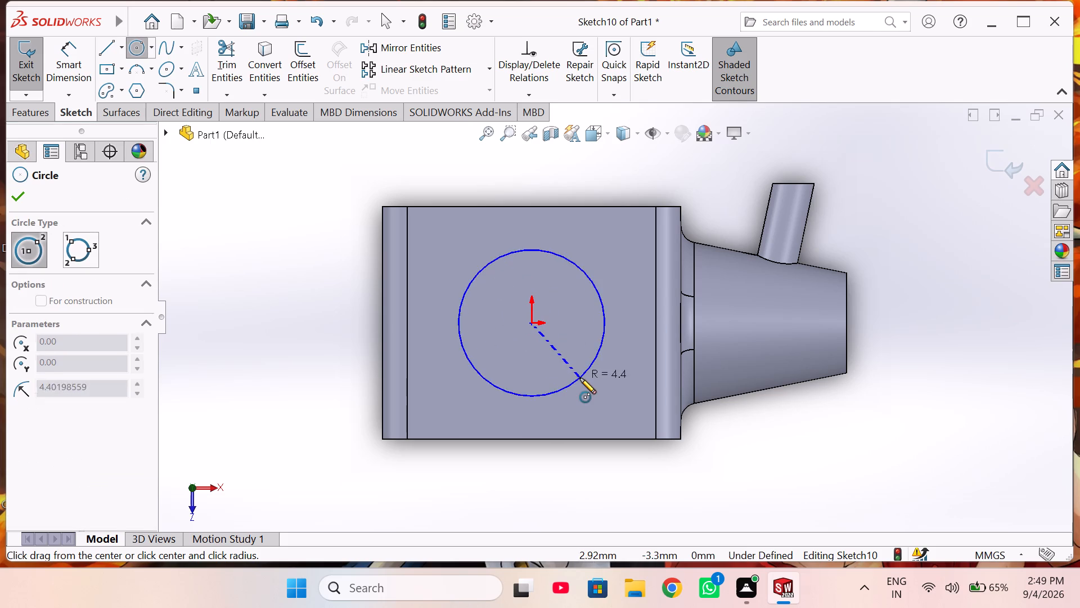
{"action": "right_click_drag", "start_coordinate": [628, 304], "coordinate": [627, 213]}
{"action": "left_click", "coordinate": [603, 314]}
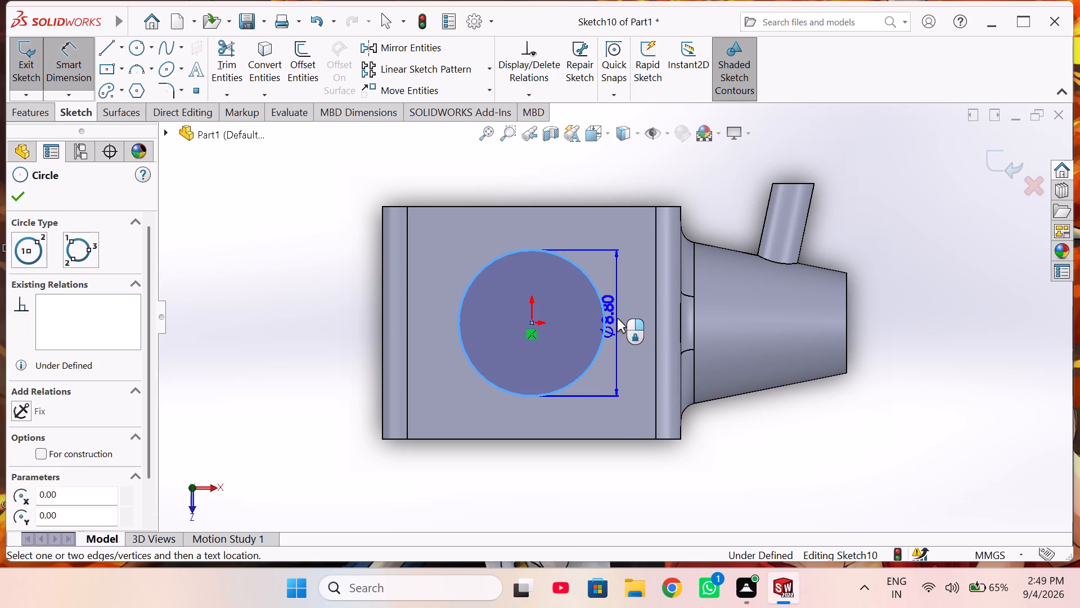
{"action": "left_click", "coordinate": [629, 319]}
{"action": "type", "text": "12"}
{"action": "key", "text": "Return"}
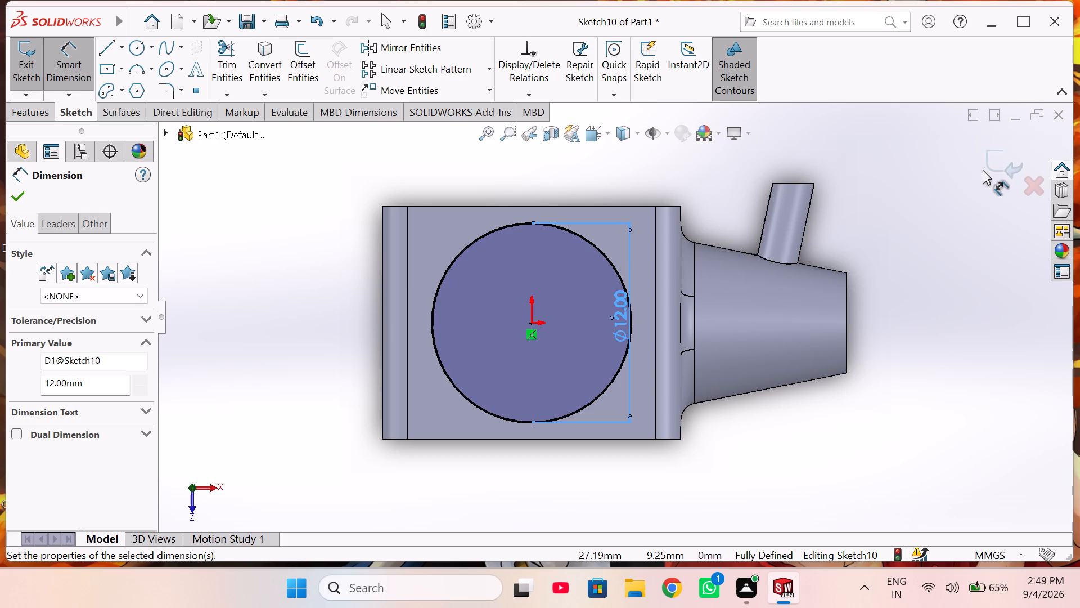
{"action": "left_click", "coordinate": [989, 166]}
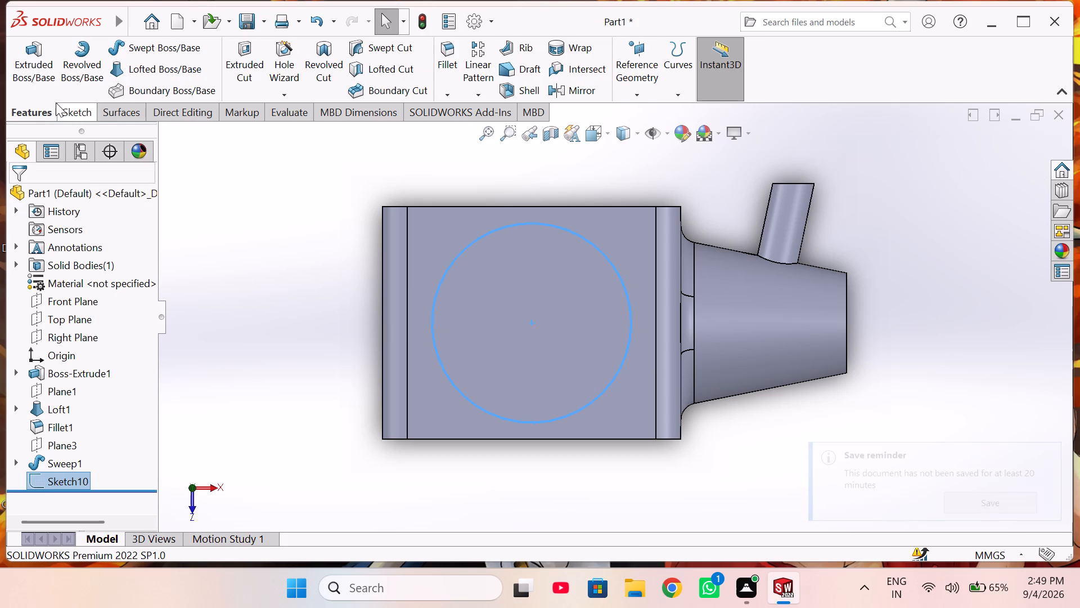
Extrude the 12 mm circle on the block's top face as a blind boss 1 mm high, merged with the body.
{"action": "left_click", "coordinate": [33, 73]}
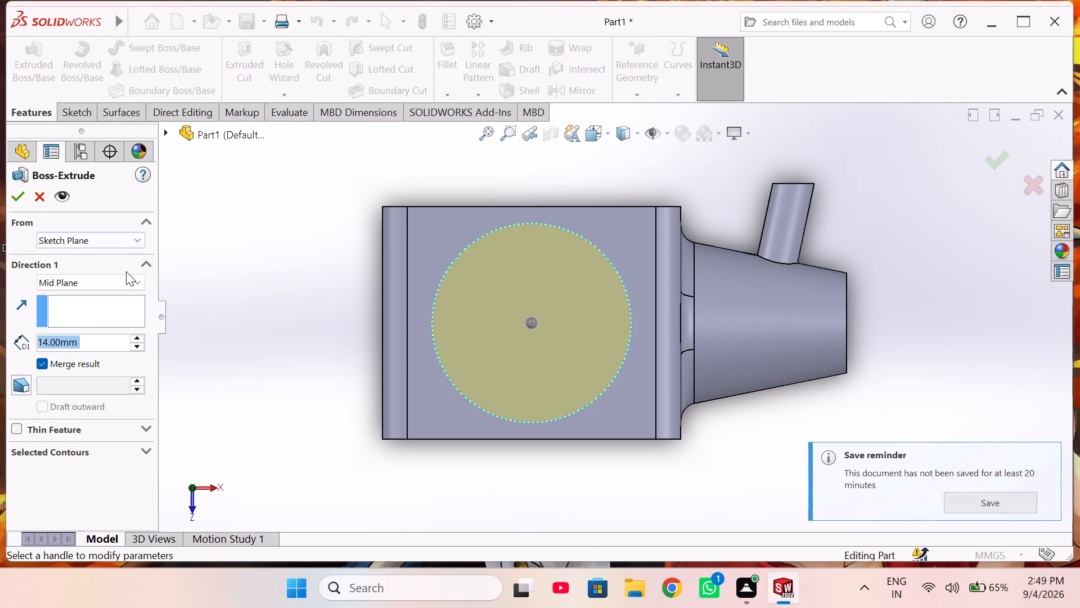
{"action": "left_click", "coordinate": [121, 284]}
{"action": "left_click", "coordinate": [118, 294]}
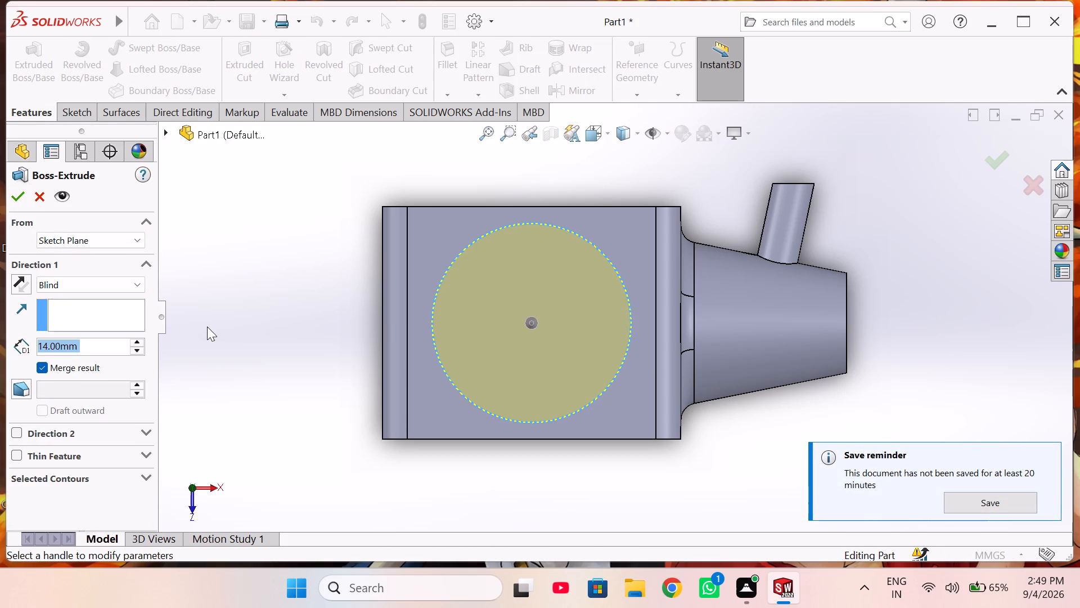
{"action": "middle_click_drag", "start_coordinate": [249, 339], "coordinate": [277, 275]}
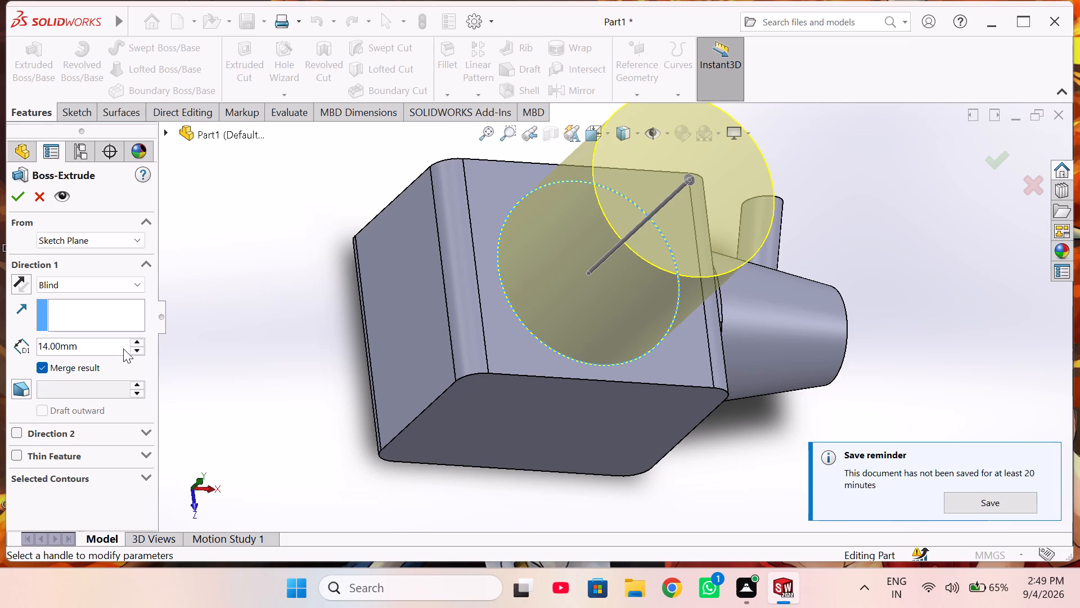
{"action": "double_click", "coordinate": [136, 348]}
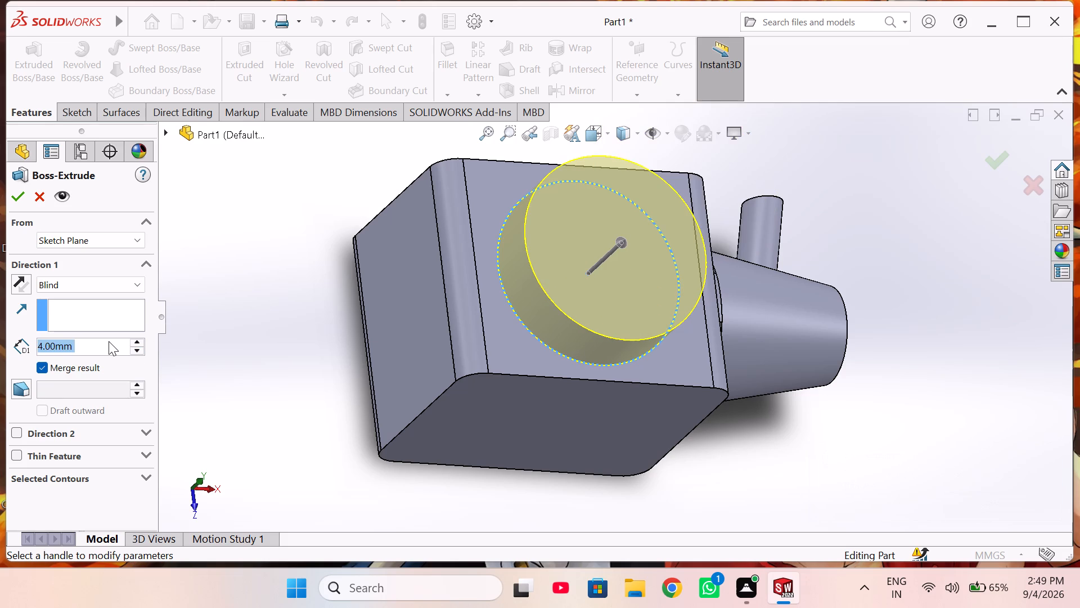
{"action": "key", "text": "1"}
{"action": "key", "text": "Return"}
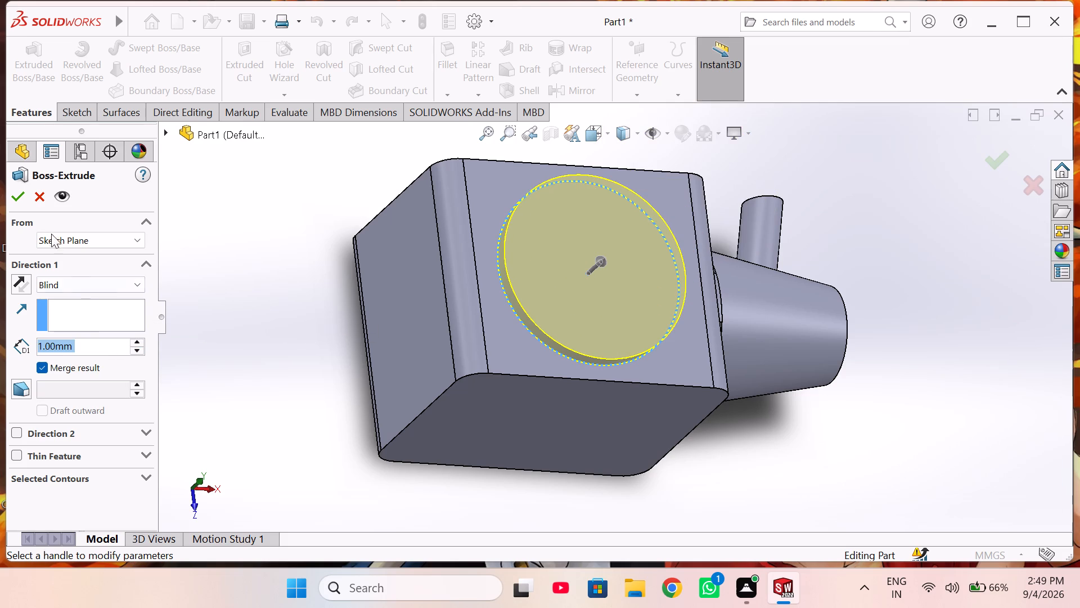
{"action": "left_click", "coordinate": [13, 201]}
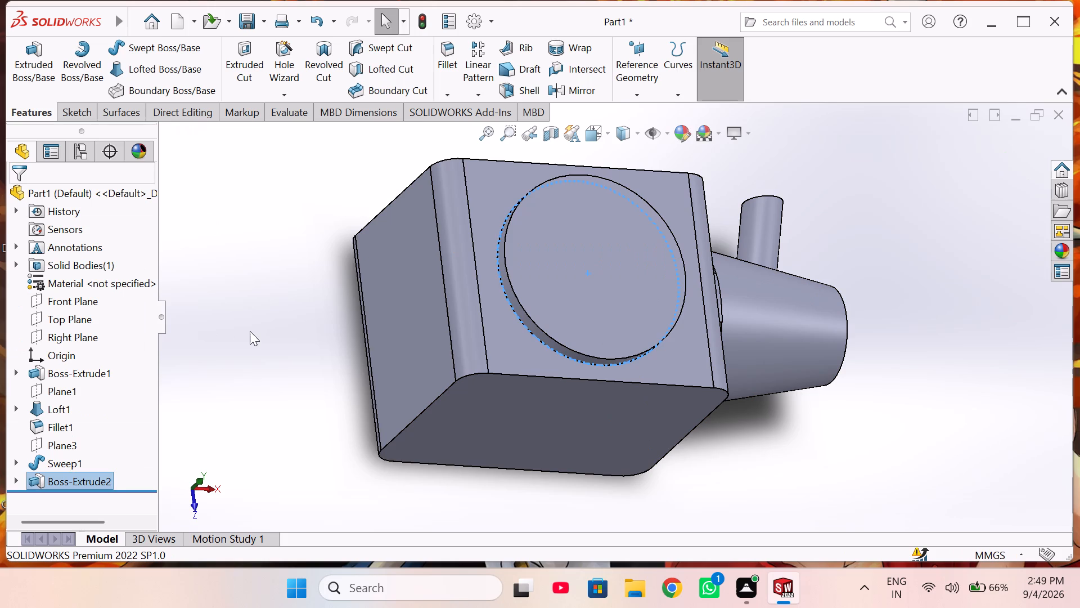
{"action": "left_click", "coordinate": [250, 331]}
On the round boss's flat top face, sketch a circle about 6 mm in diameter centred on the origin.
{"action": "left_click", "coordinate": [570, 251]}
{"action": "left_click", "coordinate": [631, 221]}
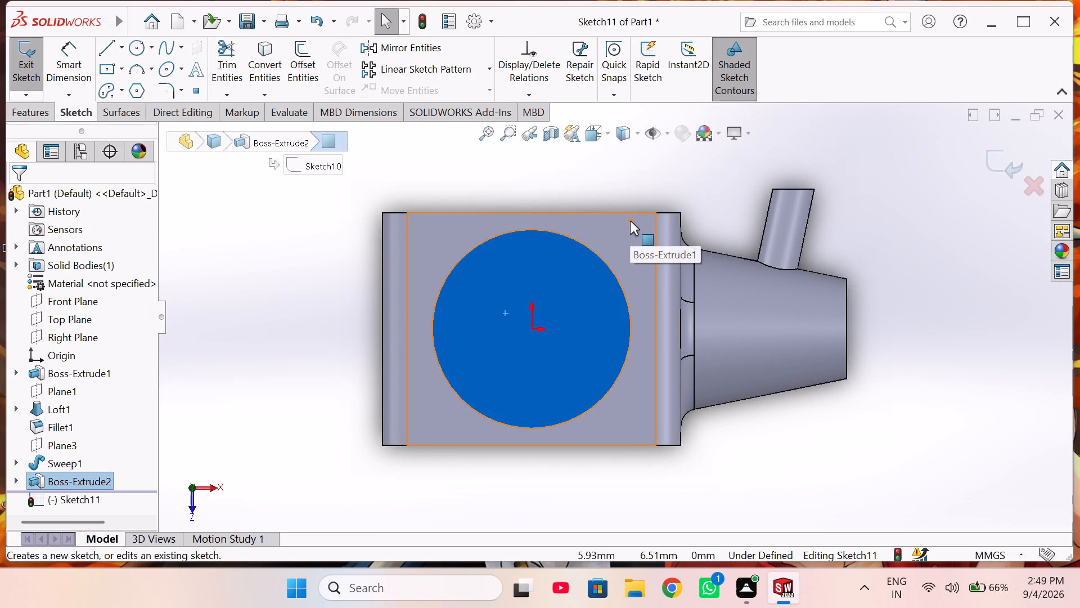
{"action": "left_click", "coordinate": [331, 223]}
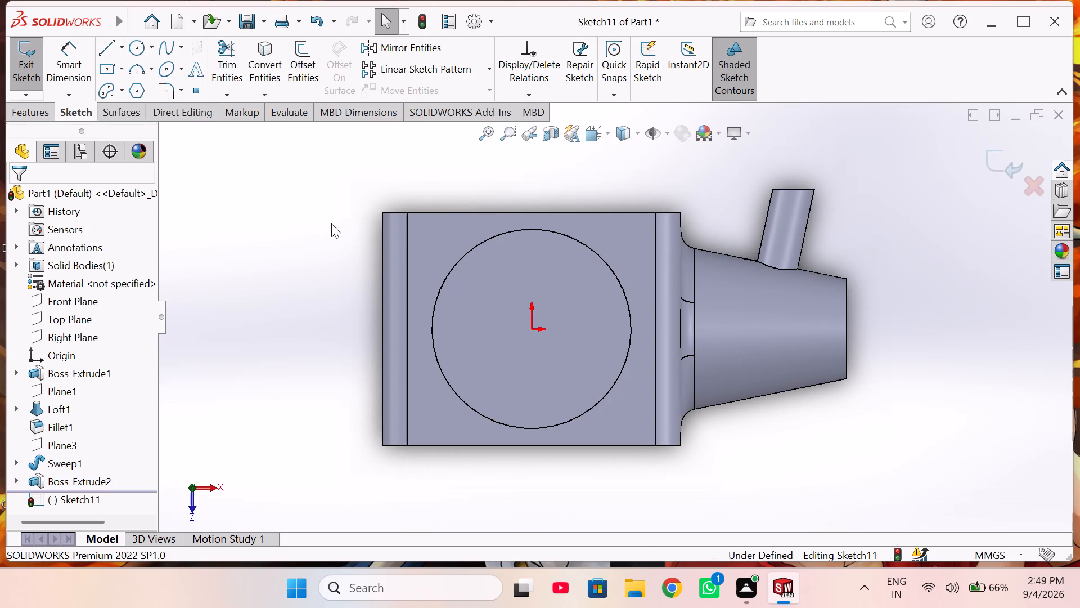
{"action": "left_click", "coordinate": [512, 315]}
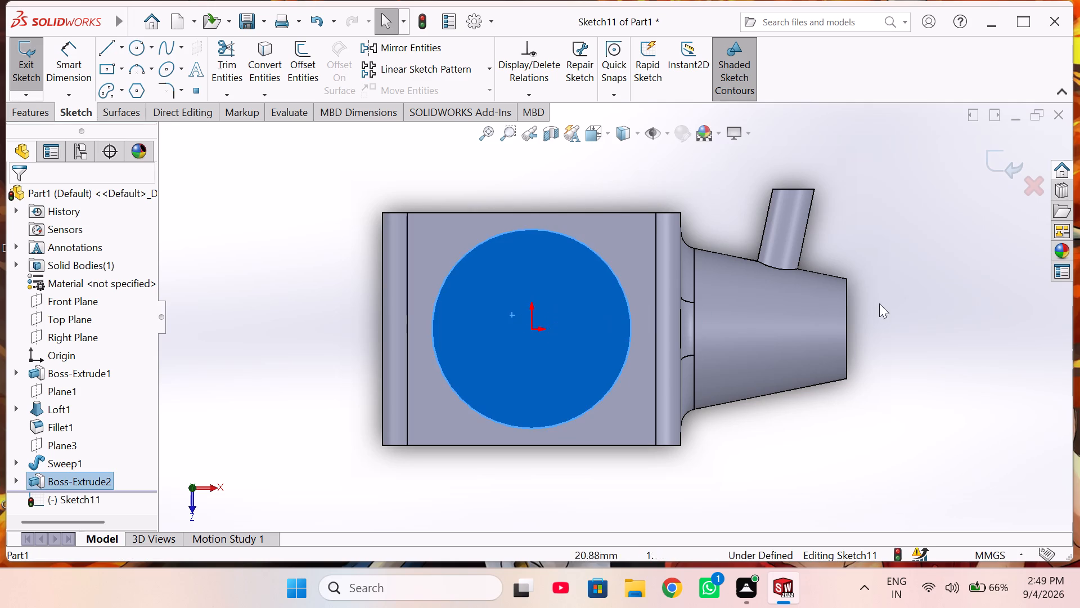
{"action": "left_click", "coordinate": [879, 303]}
{"action": "right_click_drag", "start_coordinate": [892, 301], "coordinate": [1023, 291]}
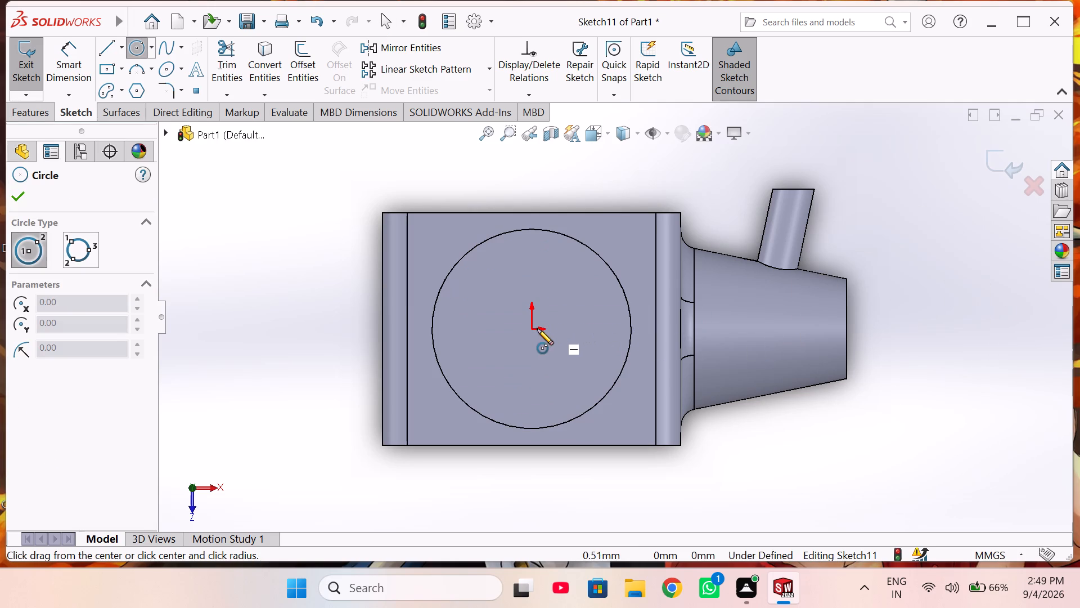
{"action": "left_click", "coordinate": [532, 331]}
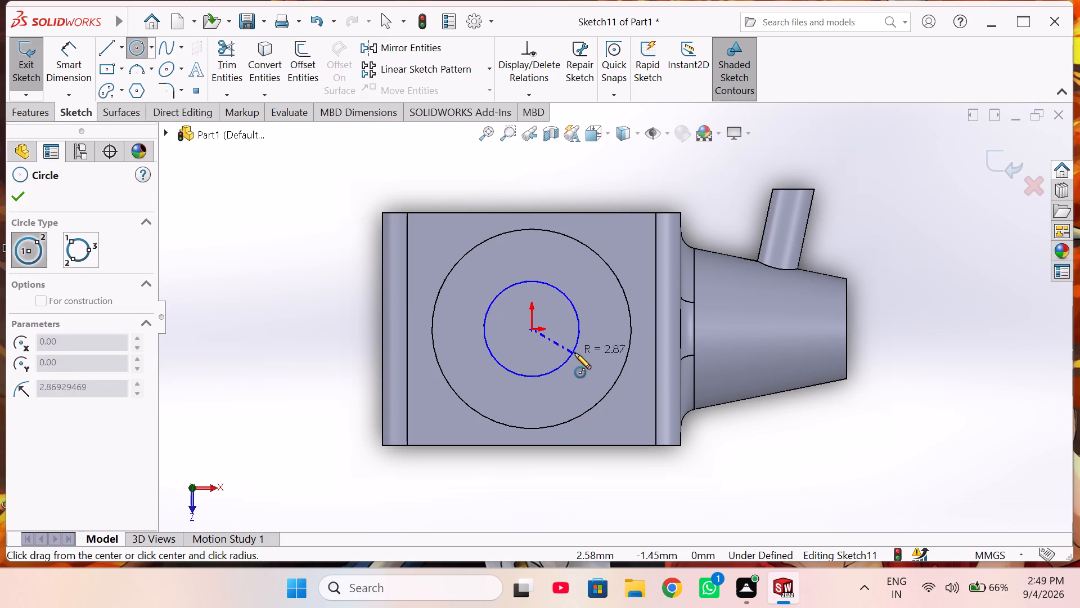
{"action": "left_click", "coordinate": [576, 353]}
Dimension the new circle's diameter at 10 mm and finish the sketch.
{"action": "right_click_drag", "start_coordinate": [619, 330], "coordinate": [620, 213]}
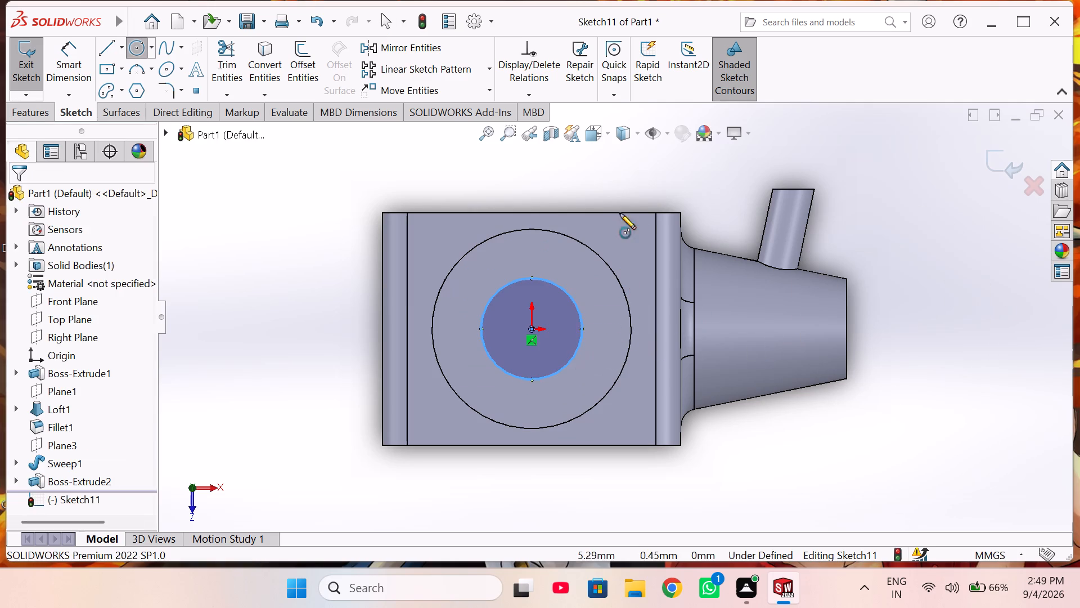
{"action": "right_click_drag", "start_coordinate": [620, 213], "coordinate": [620, 208]}
{"action": "left_click", "coordinate": [573, 307]}
{"action": "left_click", "coordinate": [577, 307]}
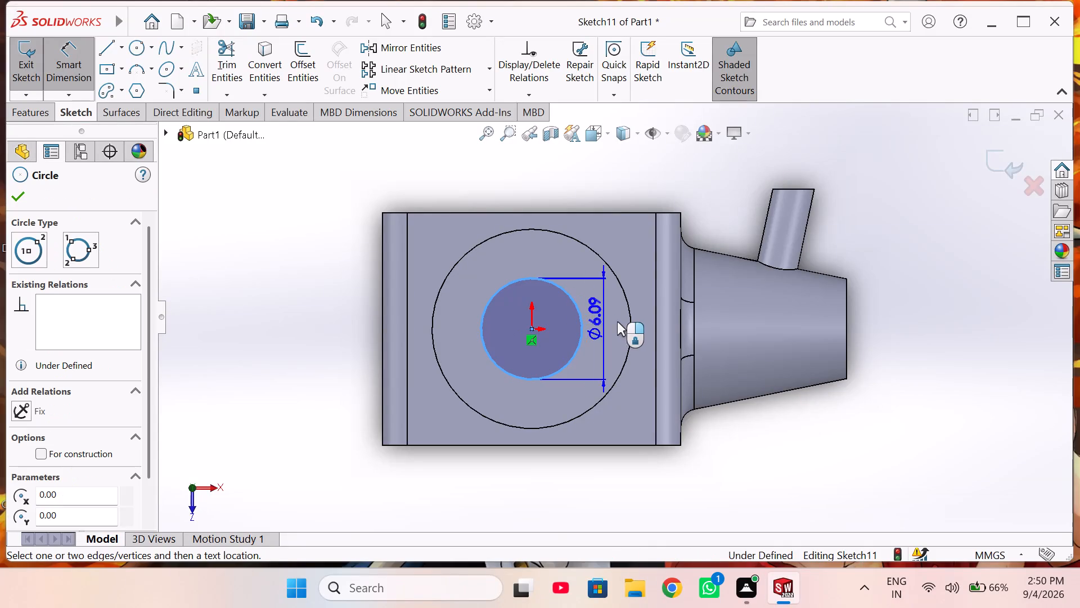
{"action": "left_click", "coordinate": [620, 321]}
{"action": "type", "text": "10"}
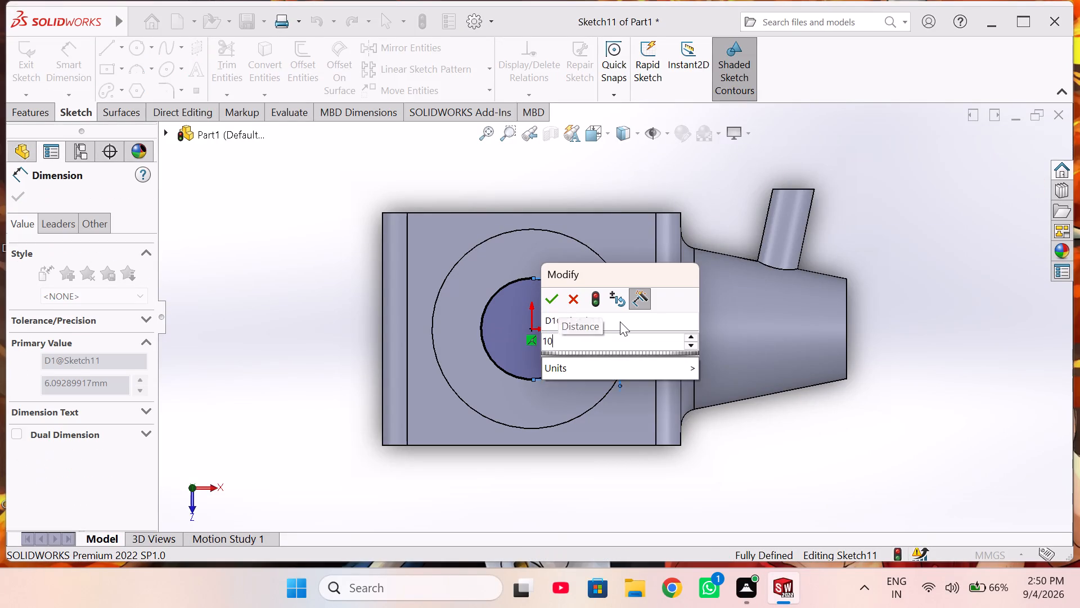
{"action": "key", "text": "Return"}
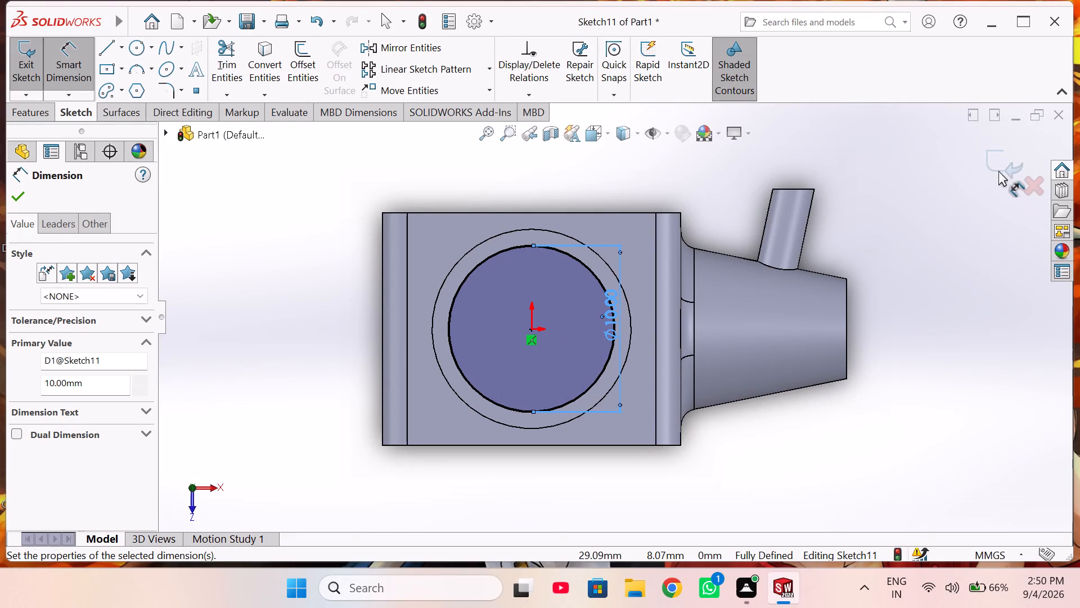
{"action": "left_click", "coordinate": [995, 169]}
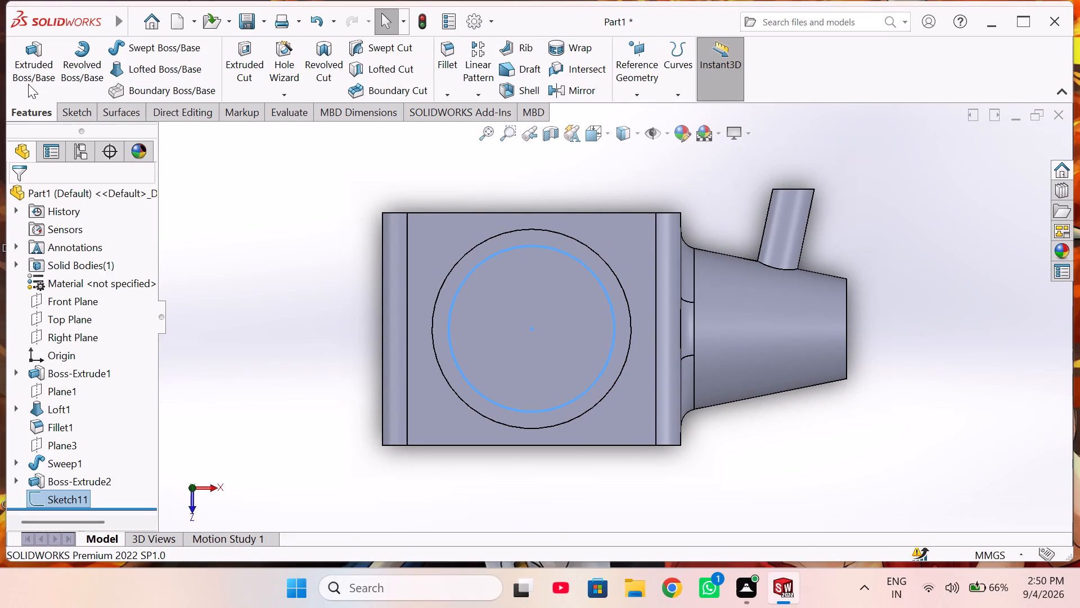
Extrude the 10 mm circle as a blind boss outward from the 12 mm round boss's top face.
{"action": "left_click", "coordinate": [29, 79]}
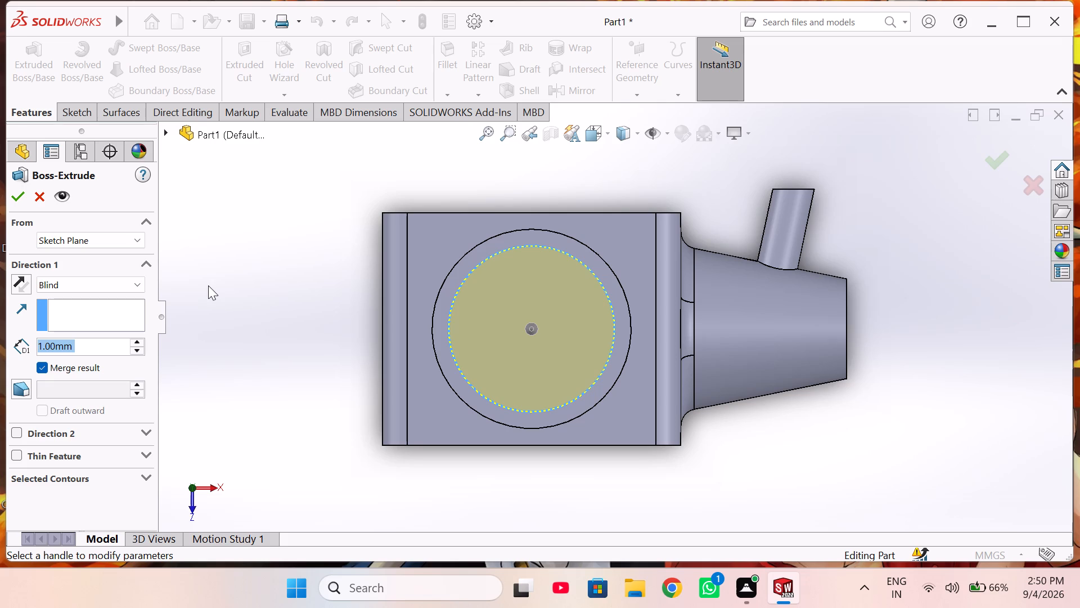
{"action": "middle_click_drag", "start_coordinate": [517, 290], "coordinate": [528, 333]}
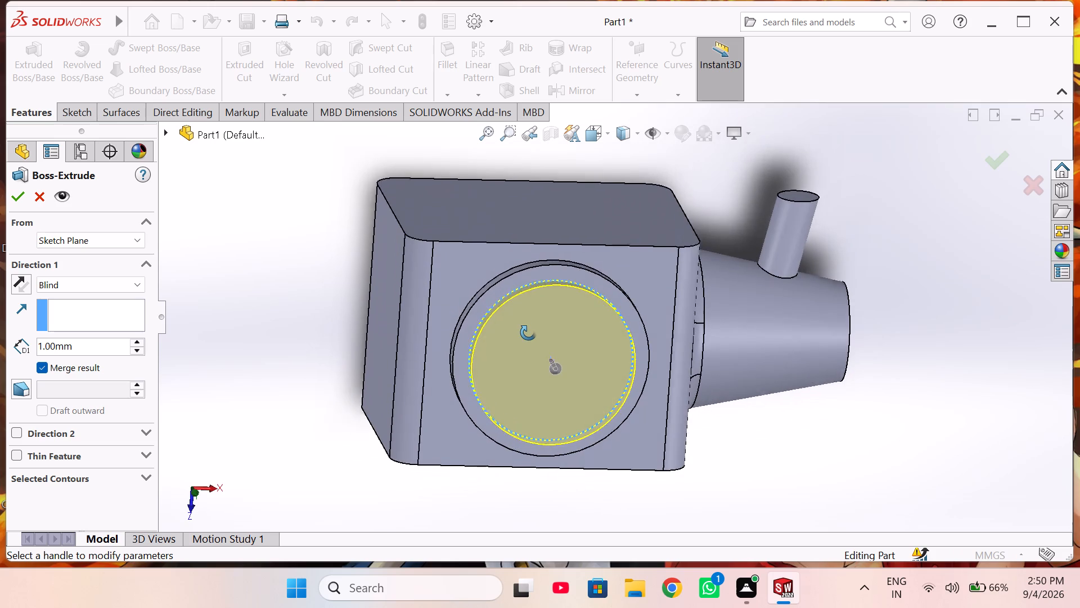
{"action": "middle_click_drag", "start_coordinate": [528, 333], "coordinate": [528, 323]}
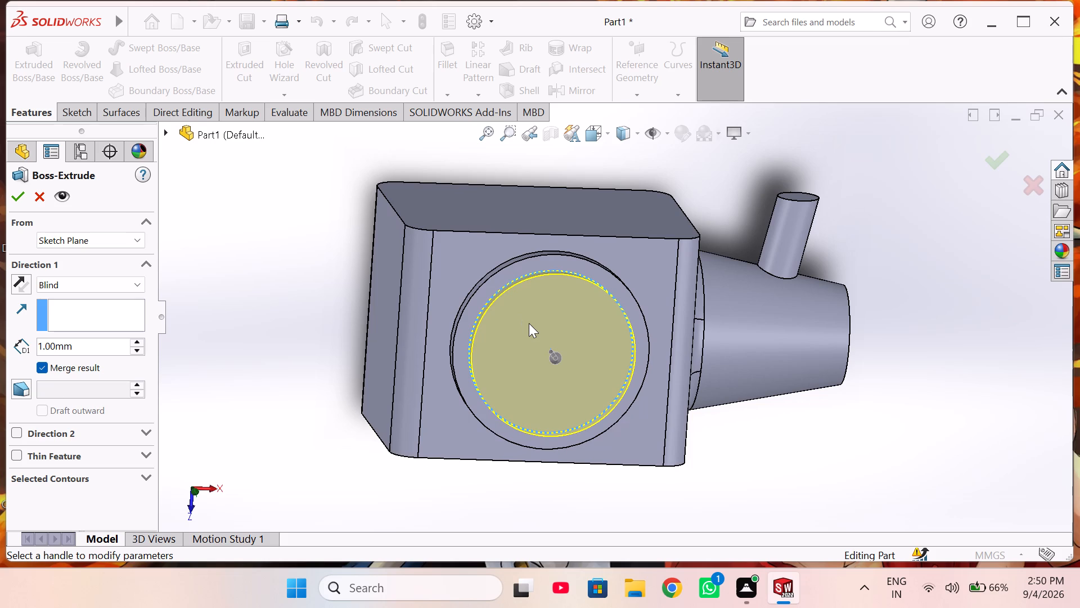
{"action": "middle_click_drag", "start_coordinate": [574, 275], "coordinate": [548, 260]}
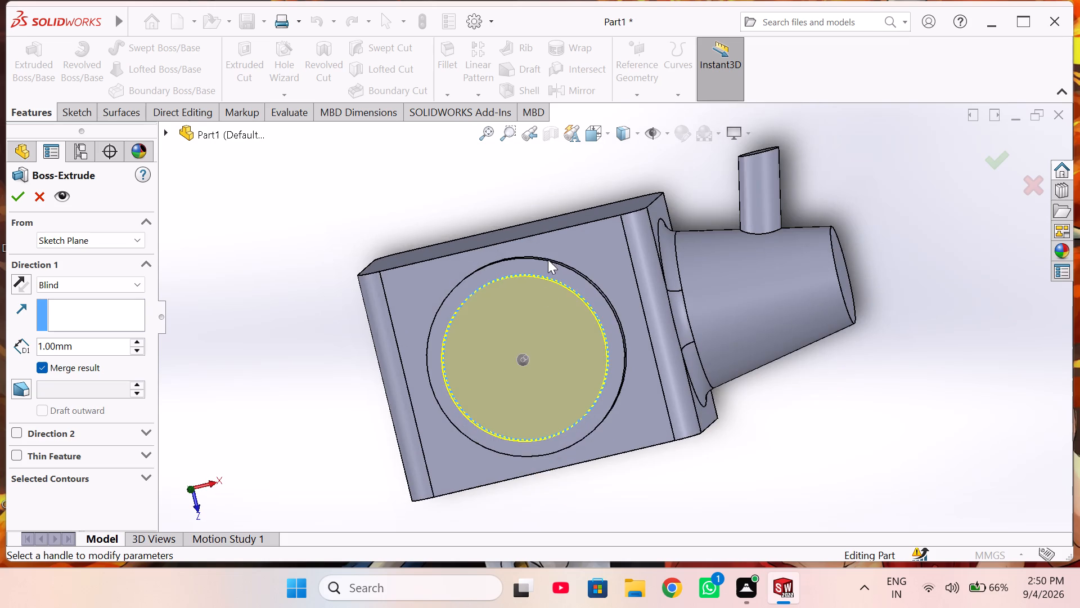
{"action": "scroll", "coordinate": [542, 393], "scroll_direction": "up", "scroll_amount": 1}
{"action": "middle_click_drag", "start_coordinate": [541, 389], "coordinate": [550, 290]}
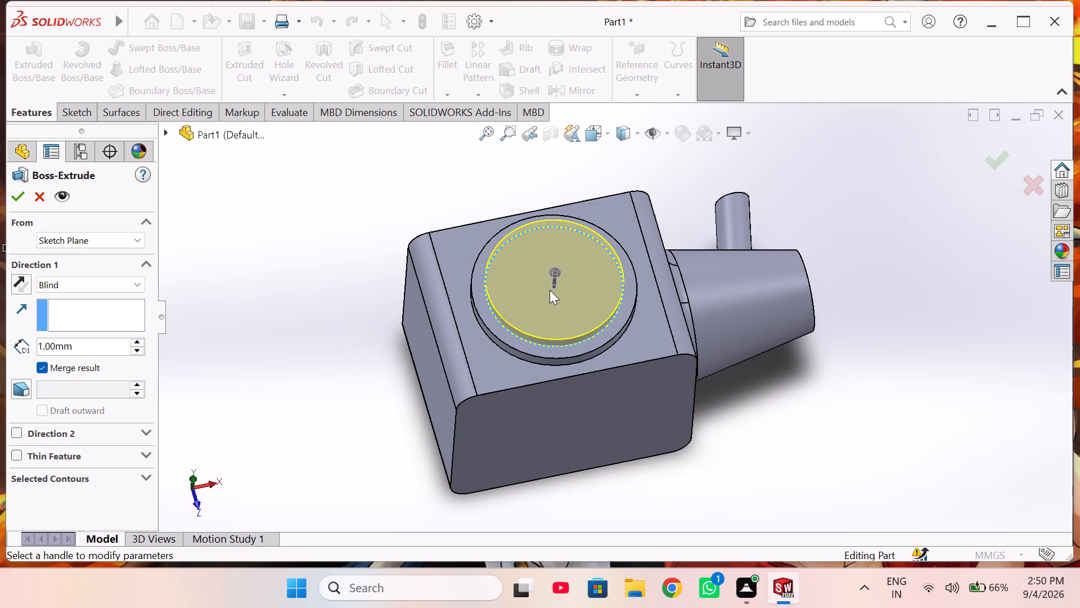
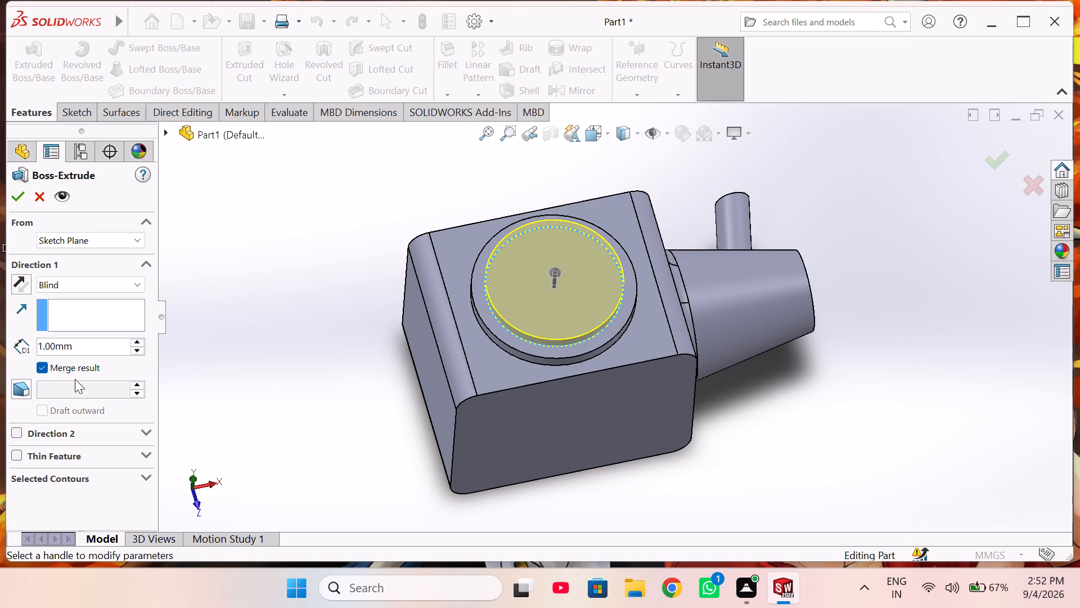
Set the 10 mm circle's extrusion depth to 7 mm and complete the boss.
{"action": "double_click", "coordinate": [116, 345]}
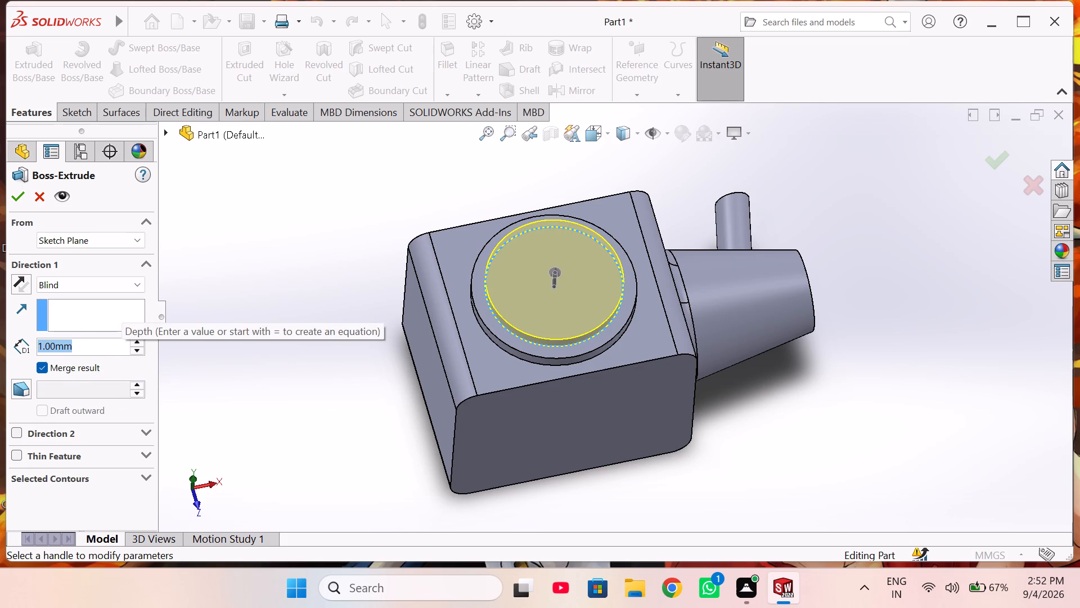
{"action": "key", "text": "7"}
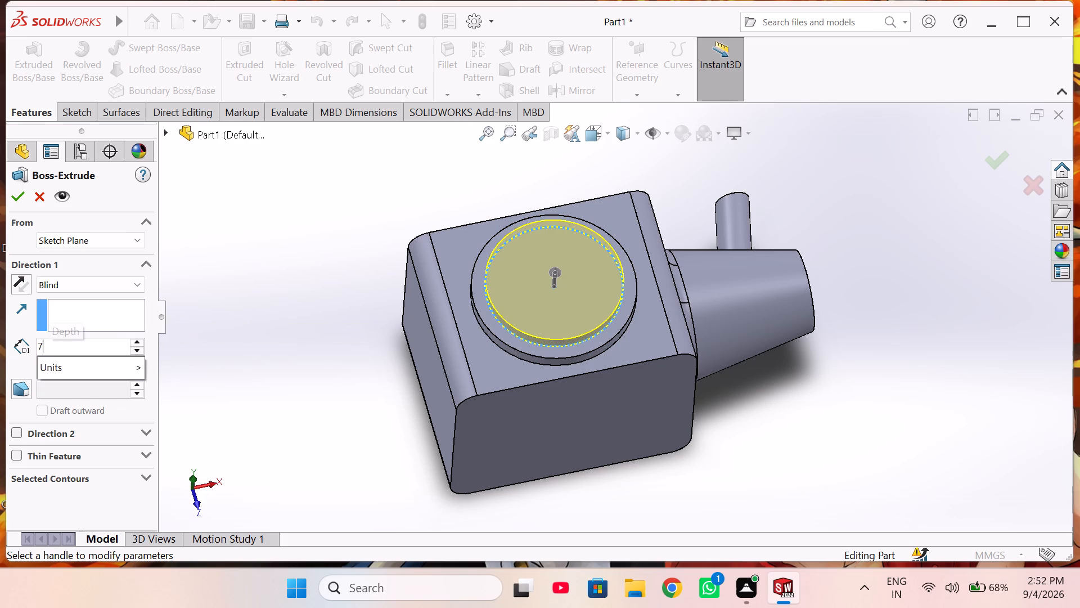
{"action": "key", "text": "Return"}
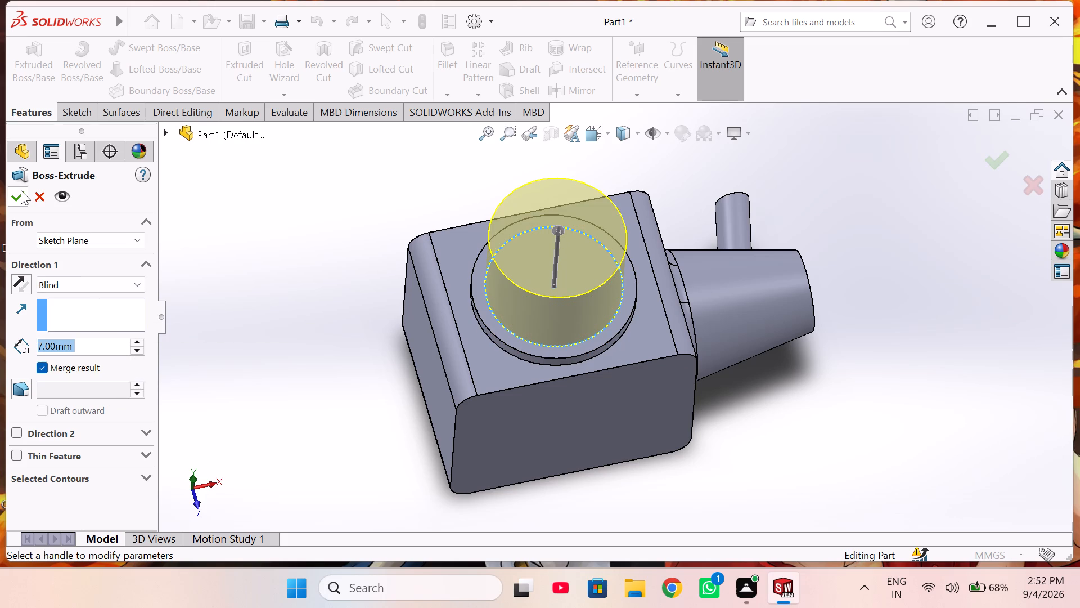
{"action": "left_click", "coordinate": [20, 190]}
{"action": "left_click", "coordinate": [208, 313]}
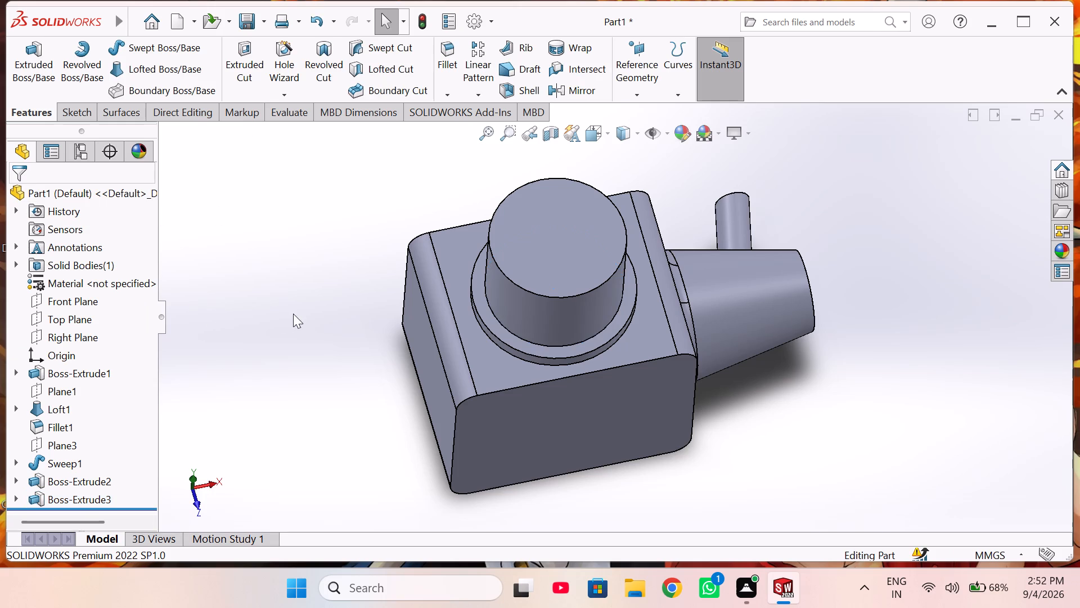
Mirror the 12 mm round boss (Boss-Extrude2) about the Top Plane onto the block's opposite face.
{"action": "middle_click_drag", "start_coordinate": [293, 314], "coordinate": [403, 356]}
{"action": "middle_click_drag", "start_coordinate": [384, 321], "coordinate": [370, 322]}
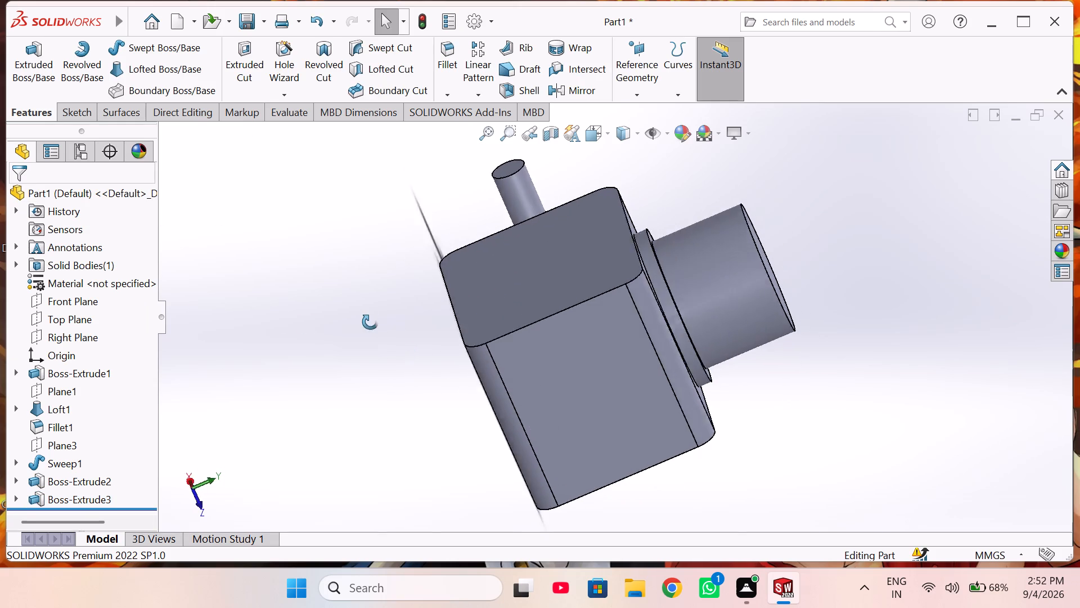
{"action": "middle_click_drag", "start_coordinate": [370, 322], "coordinate": [359, 322]}
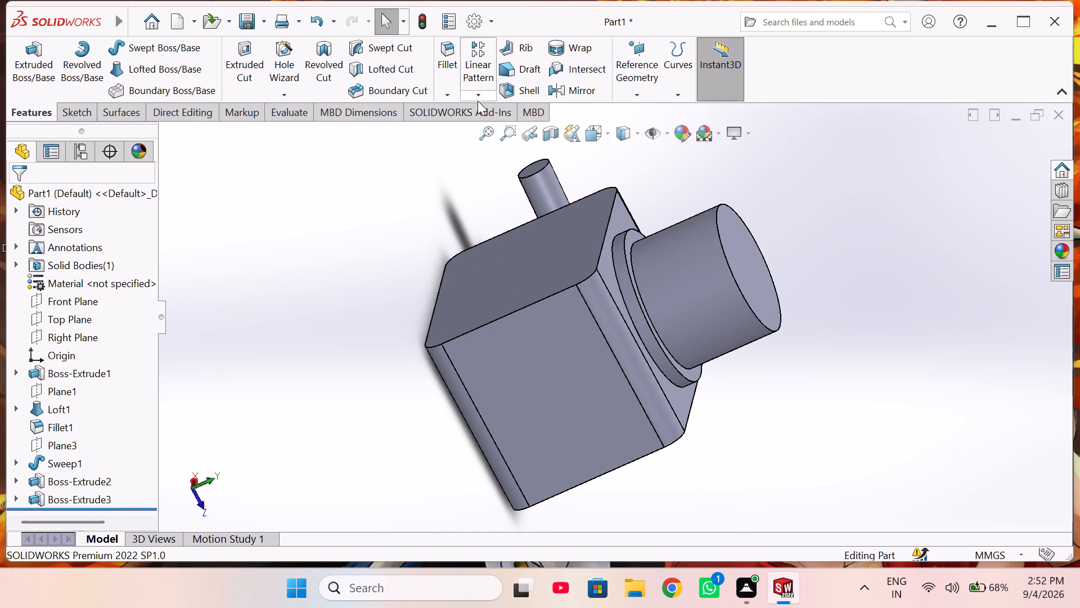
{"action": "left_click", "coordinate": [480, 96]}
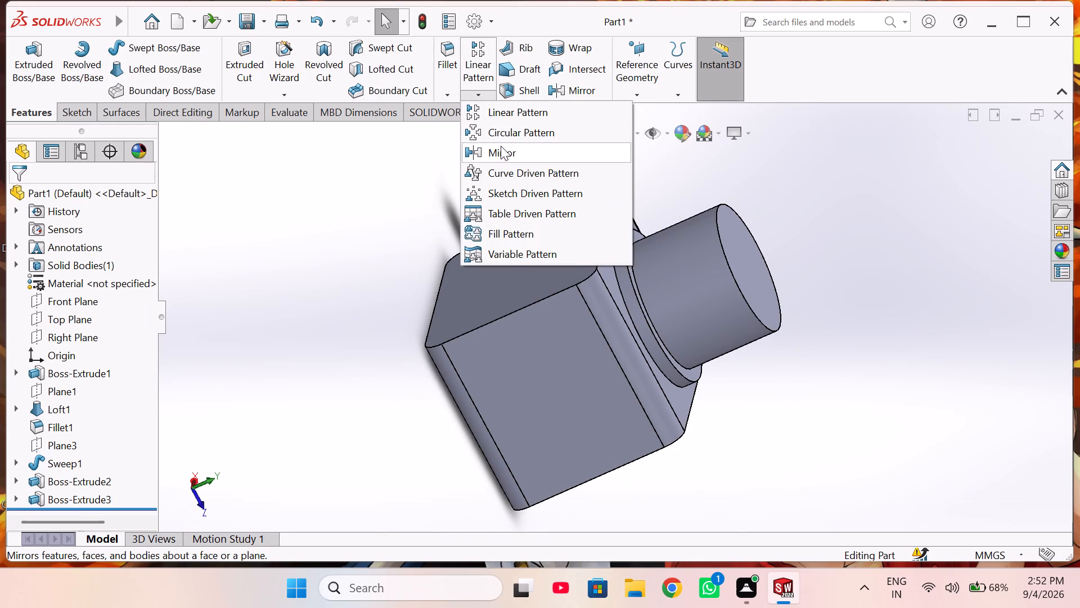
{"action": "left_click", "coordinate": [501, 147]}
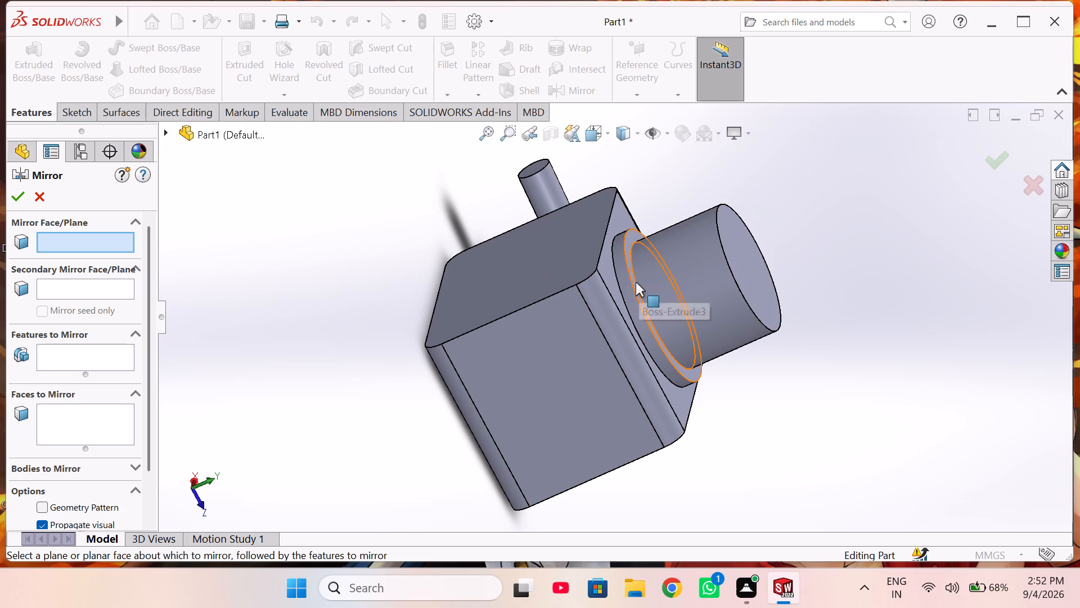
{"action": "left_click", "coordinate": [631, 286]}
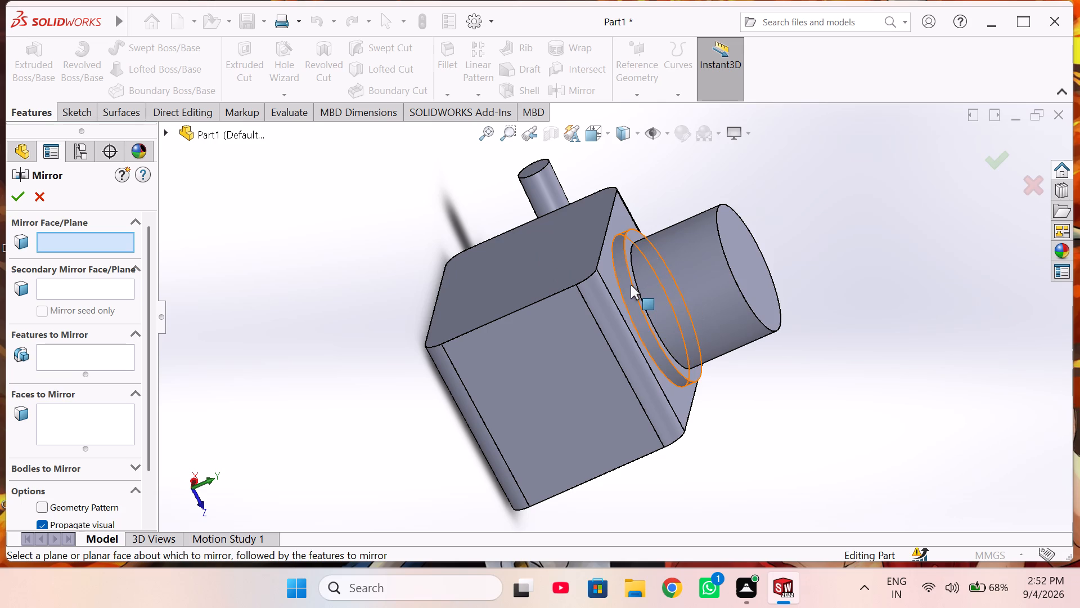
{"action": "left_click", "coordinate": [631, 285]}
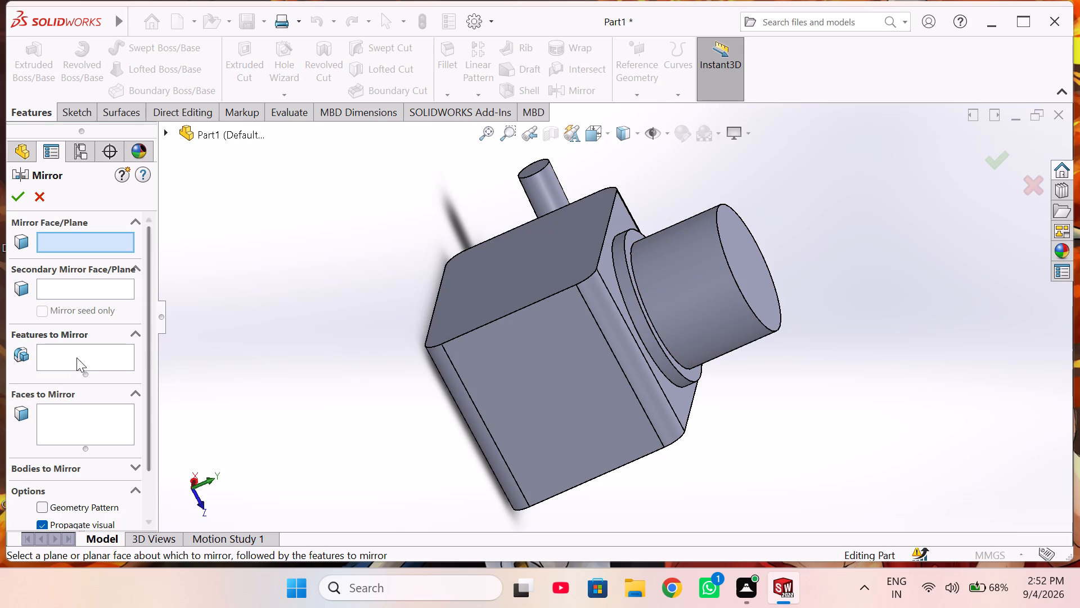
{"action": "left_click", "coordinate": [75, 359]}
{"action": "left_click", "coordinate": [625, 283]}
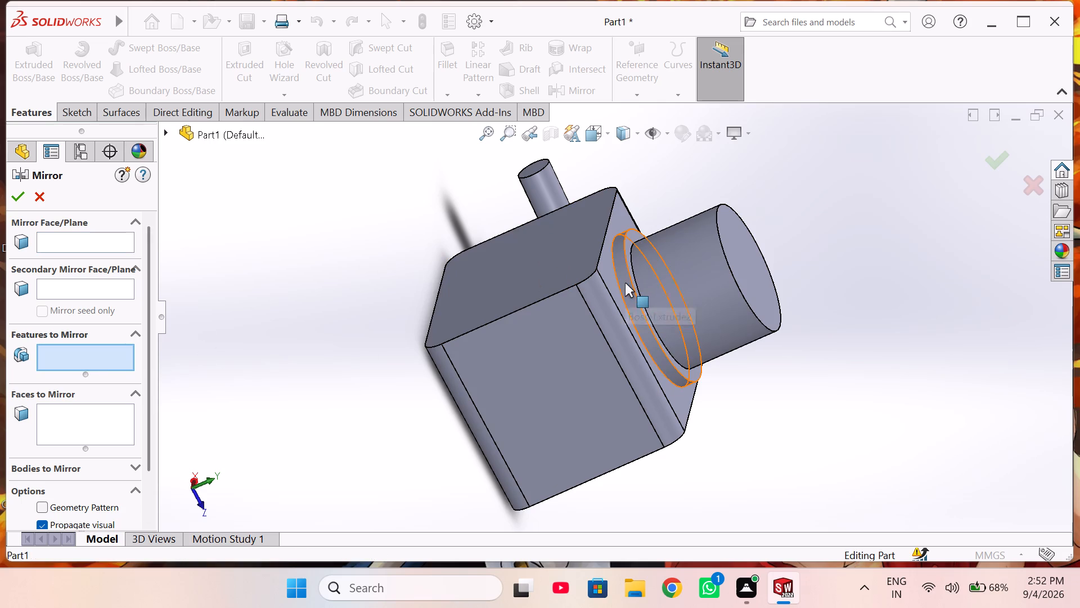
{"action": "left_click", "coordinate": [628, 270]}
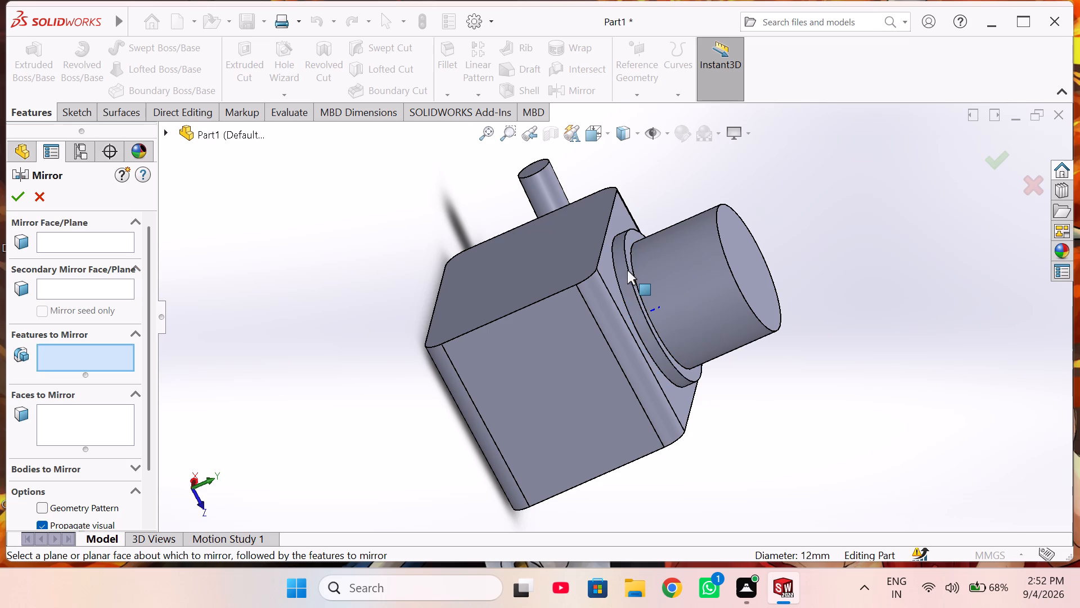
{"action": "left_click", "coordinate": [627, 270]}
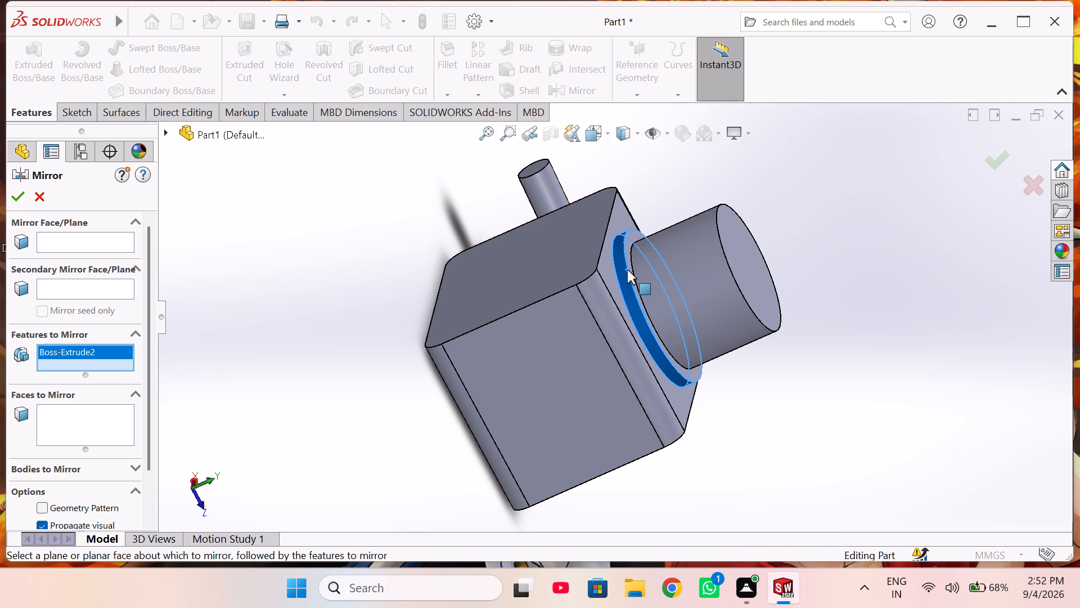
{"action": "left_click", "coordinate": [628, 270]}
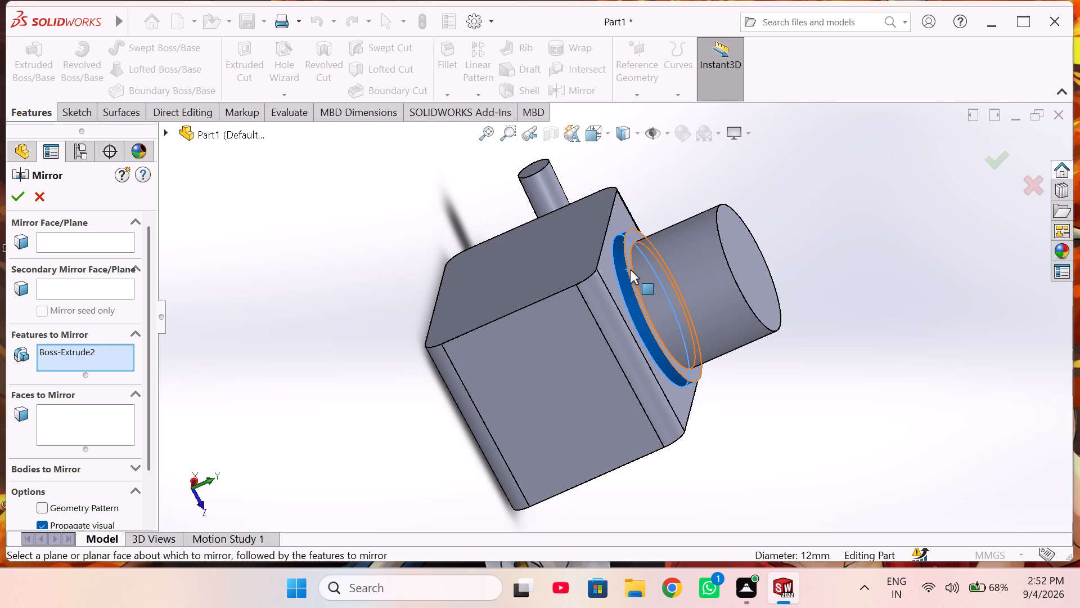
{"action": "left_click", "coordinate": [628, 270]}
{"action": "left_click", "coordinate": [628, 270]}
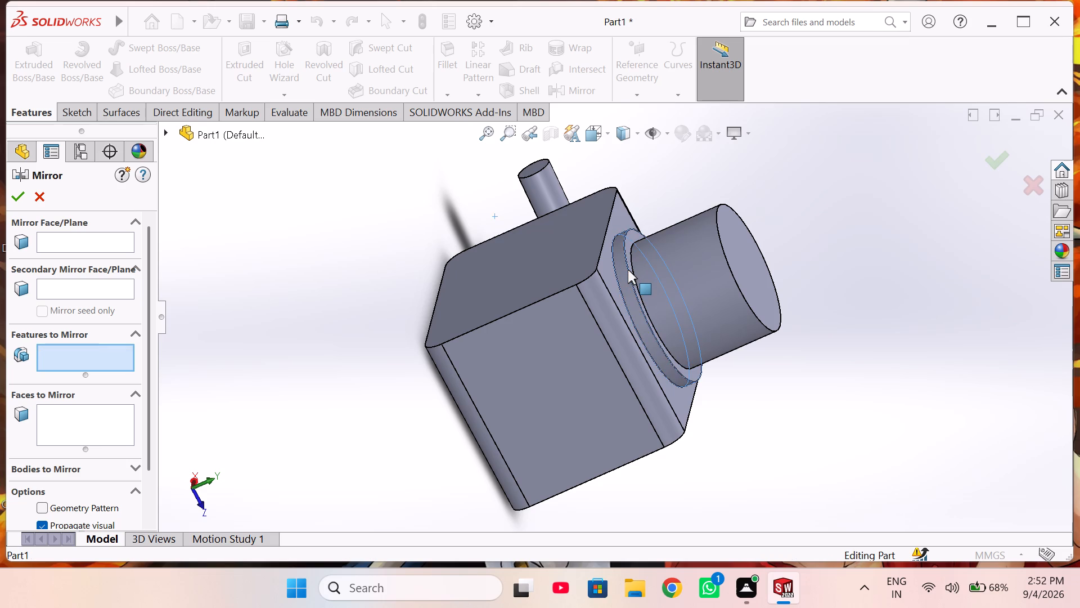
{"action": "scroll", "coordinate": [78, 412], "scroll_direction": "down", "scroll_amount": 2}
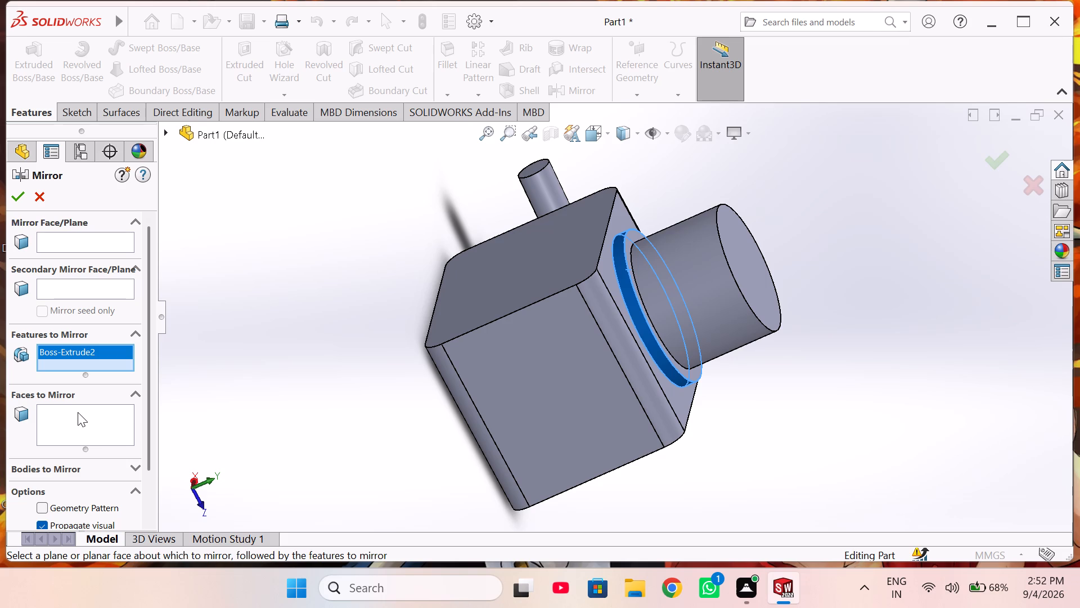
{"action": "scroll", "coordinate": [149, 401], "scroll_direction": "down", "scroll_amount": 2}
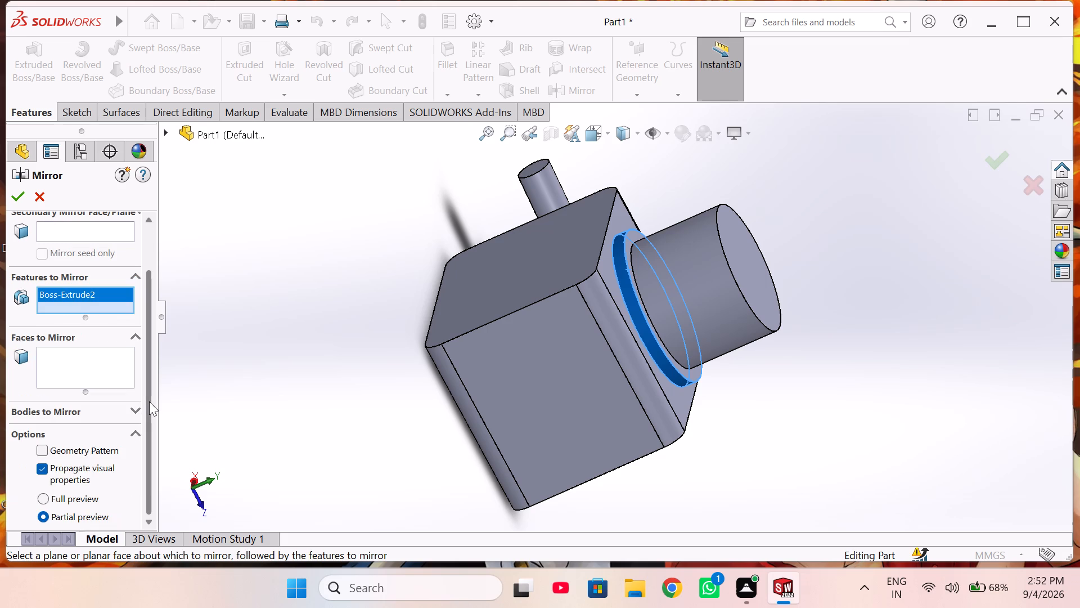
{"action": "scroll", "coordinate": [146, 398], "scroll_direction": "up", "scroll_amount": 2}
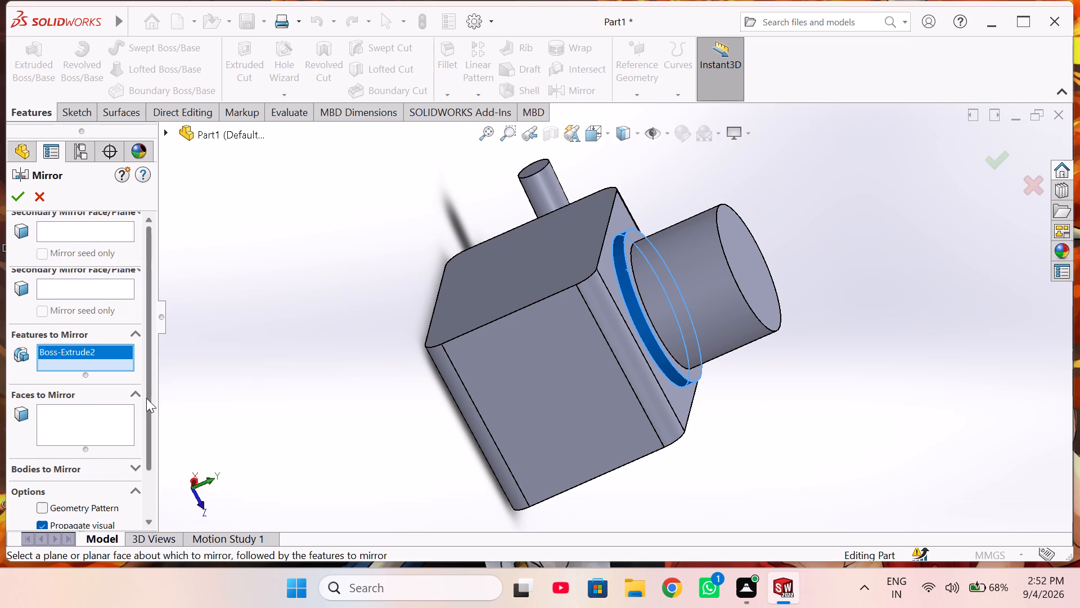
{"action": "scroll", "coordinate": [146, 398], "scroll_direction": "up", "scroll_amount": 3}
{"action": "left_click", "coordinate": [88, 238]}
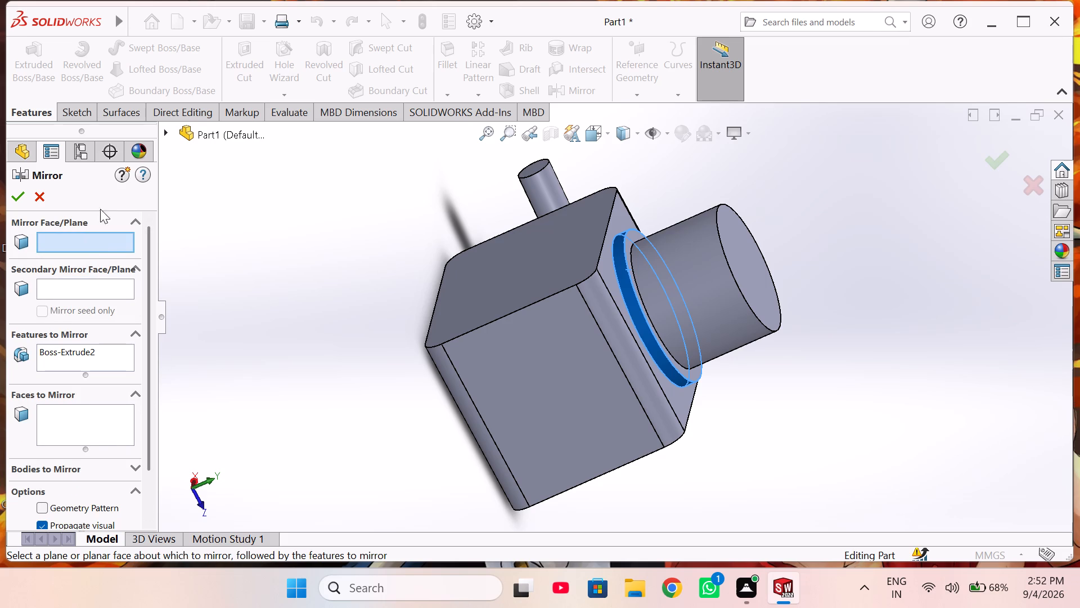
{"action": "left_click", "coordinate": [164, 132]}
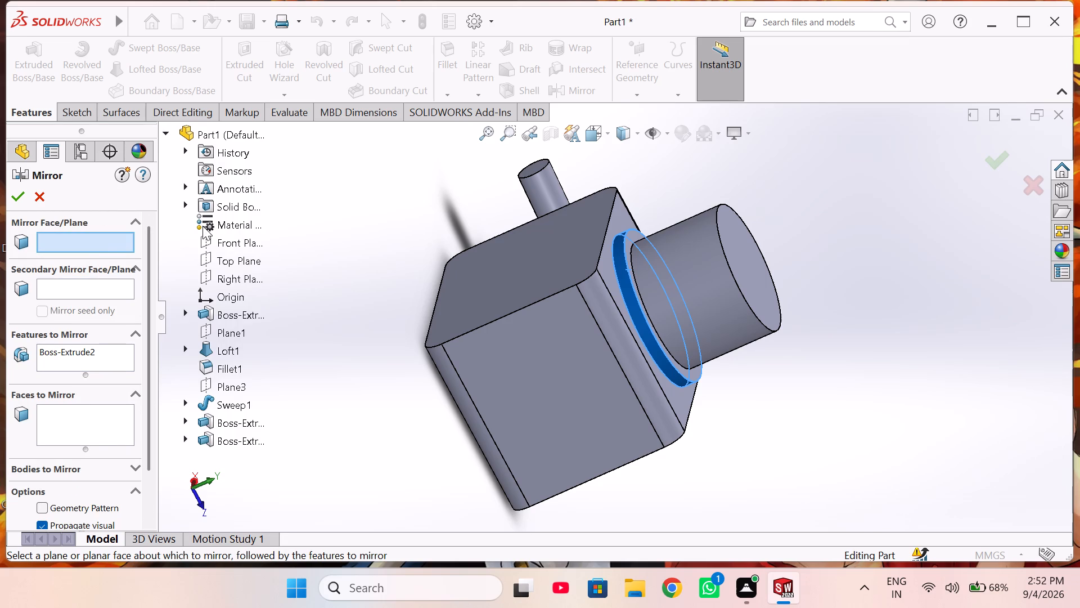
{"action": "left_click", "coordinate": [207, 250]}
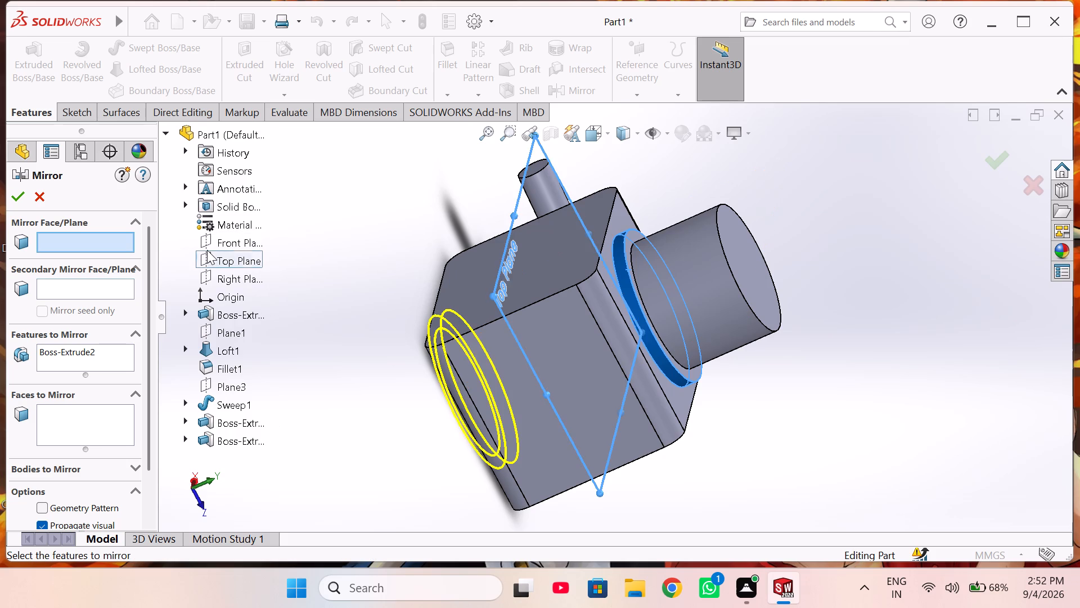
{"action": "left_click", "coordinate": [22, 192]}
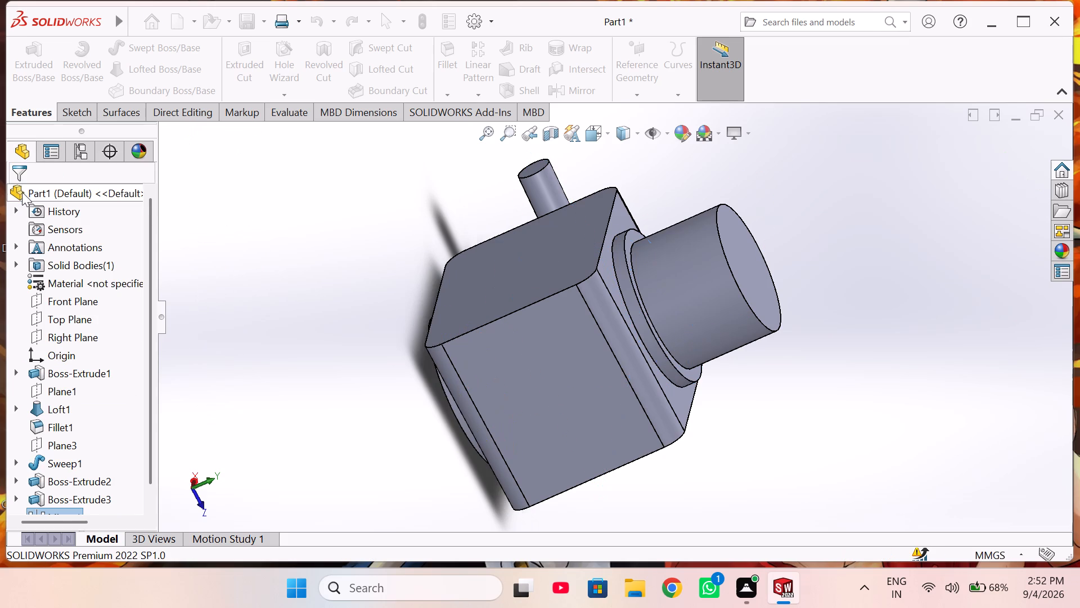
On the mirrored round boss's flat face, sketch a circle about 7.6 mm in diameter centred on the origin.
{"action": "middle_click_drag", "start_coordinate": [235, 323], "coordinate": [385, 274]}
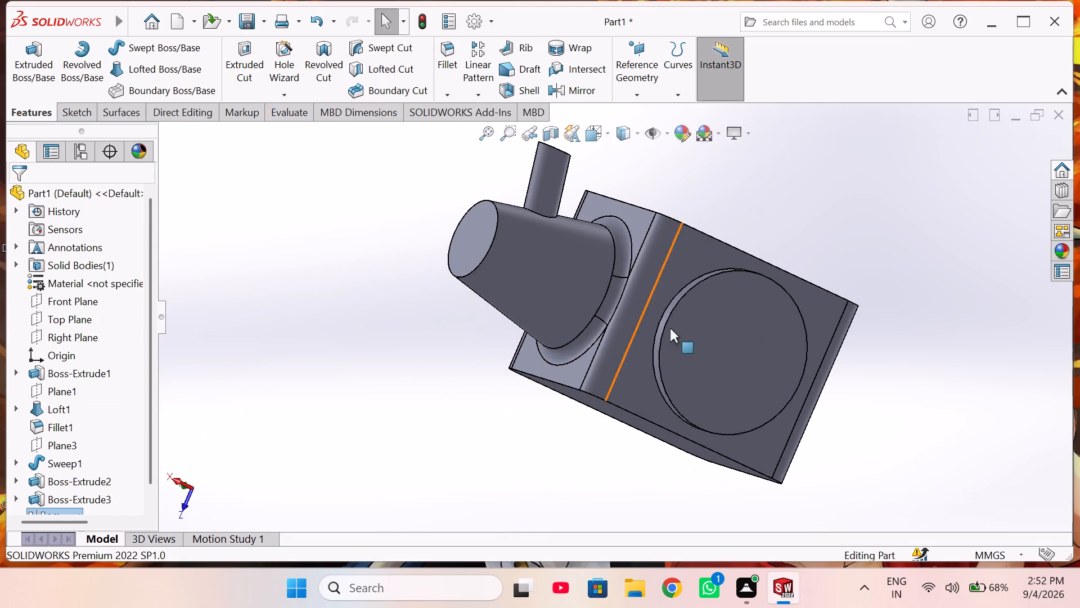
{"action": "left_click", "coordinate": [713, 340]}
{"action": "left_click", "coordinate": [767, 304]}
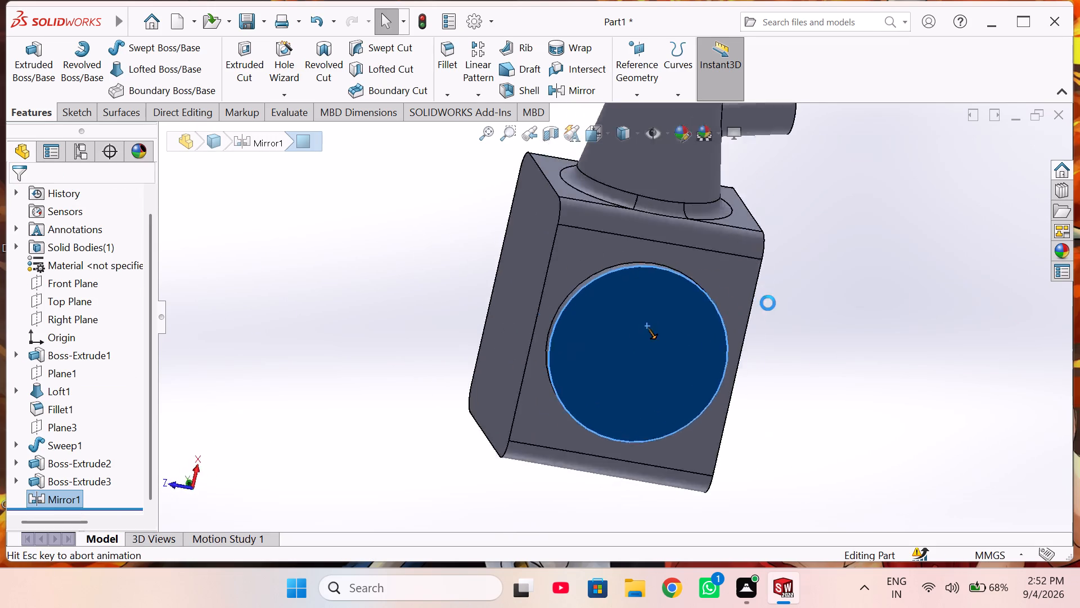
{"action": "left_click", "coordinate": [523, 463]}
{"action": "right_click_drag", "start_coordinate": [303, 283], "coordinate": [395, 267]}
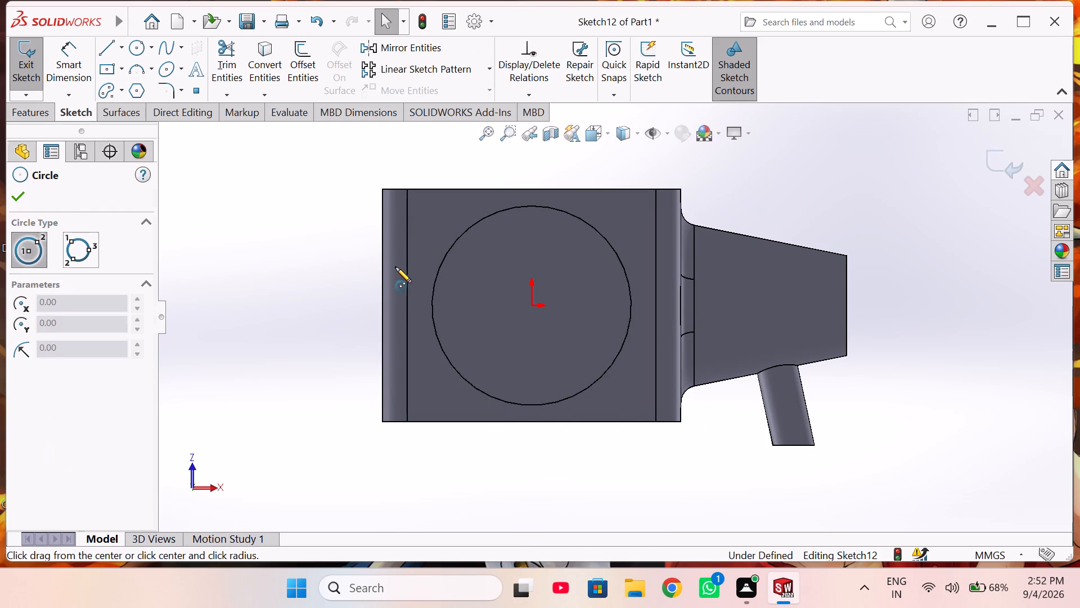
{"action": "right_click_drag", "start_coordinate": [395, 267], "coordinate": [398, 267]}
{"action": "left_click", "coordinate": [532, 307]}
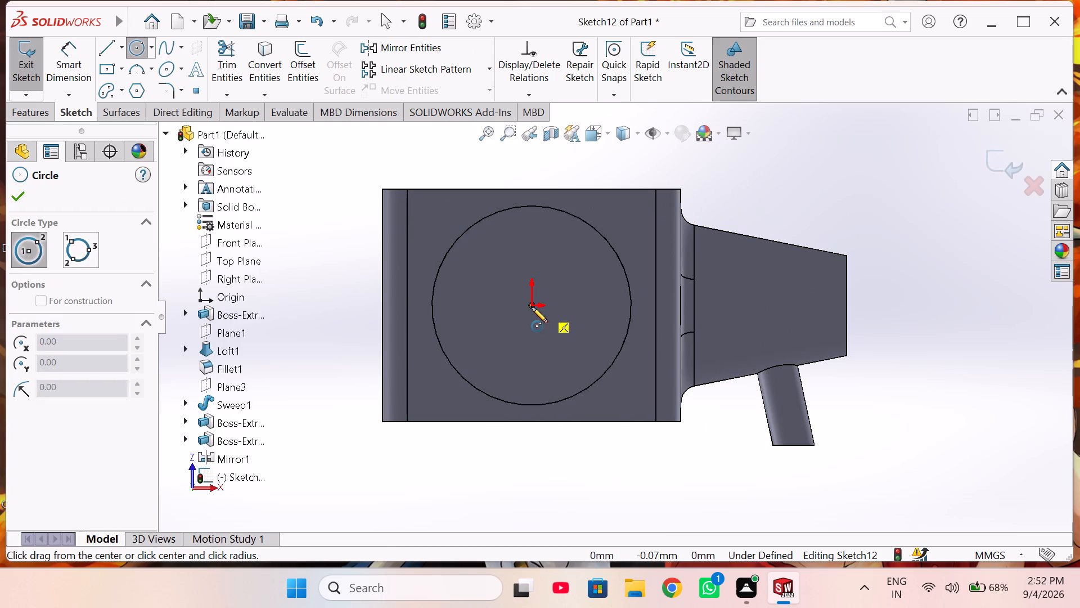
{"action": "left_click", "coordinate": [583, 343]}
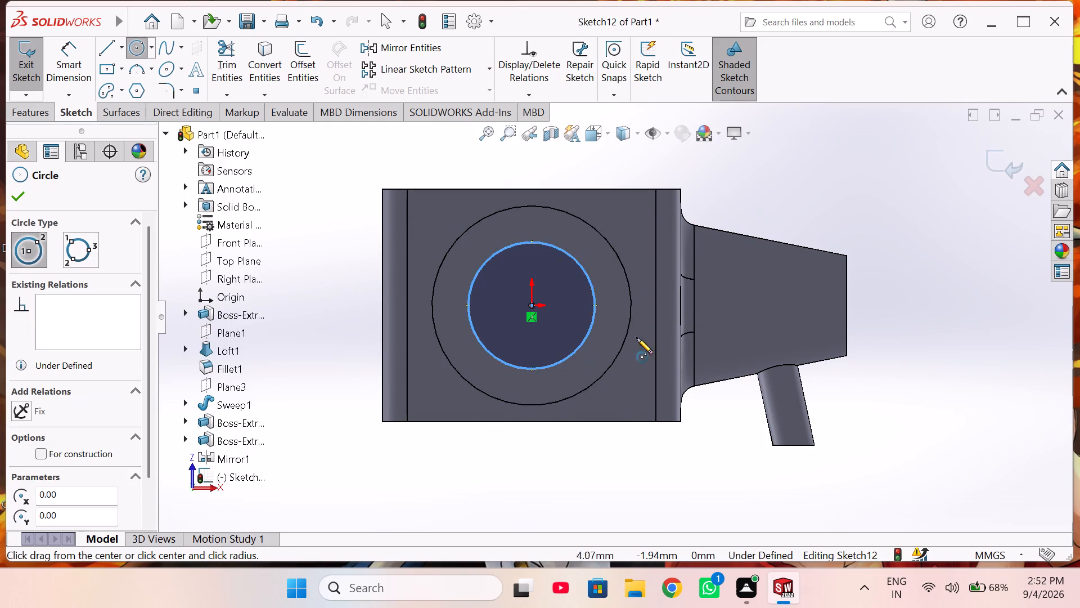
Dimension the new circle's diameter at 10 mm and finish the sketch.
{"action": "right_click_drag", "start_coordinate": [642, 296], "coordinate": [628, 210]}
{"action": "left_click", "coordinate": [594, 309]}
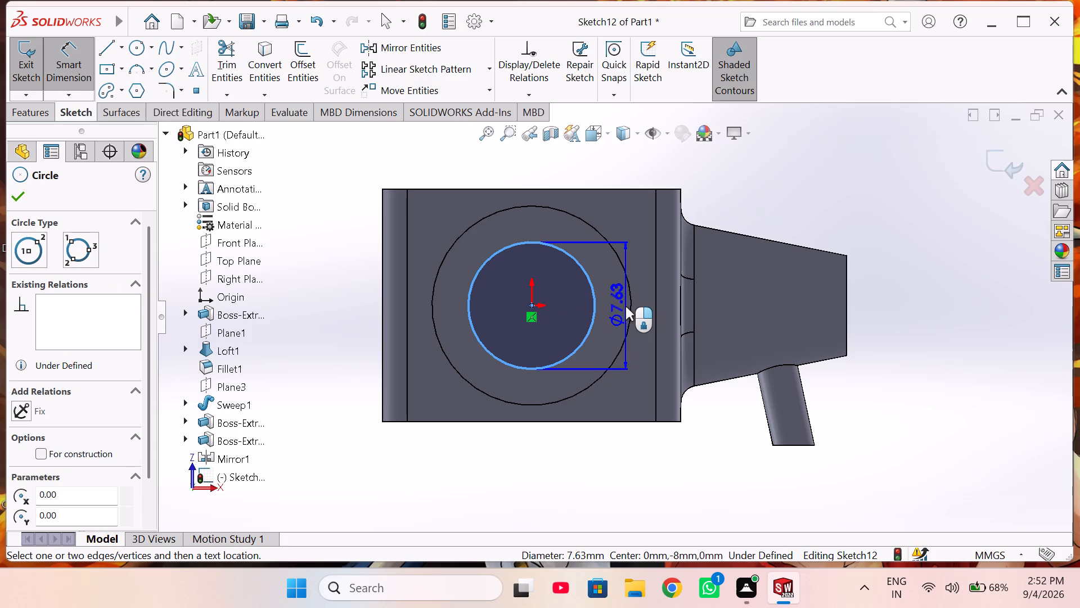
{"action": "left_click", "coordinate": [625, 306]}
{"action": "type", "text": "10"}
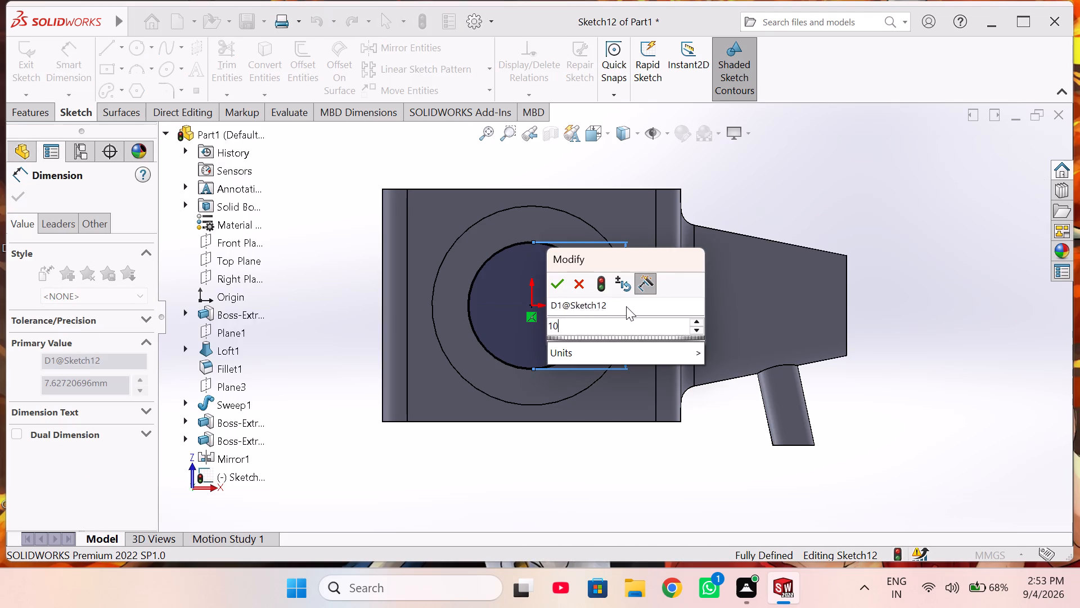
{"action": "key", "text": "Return"}
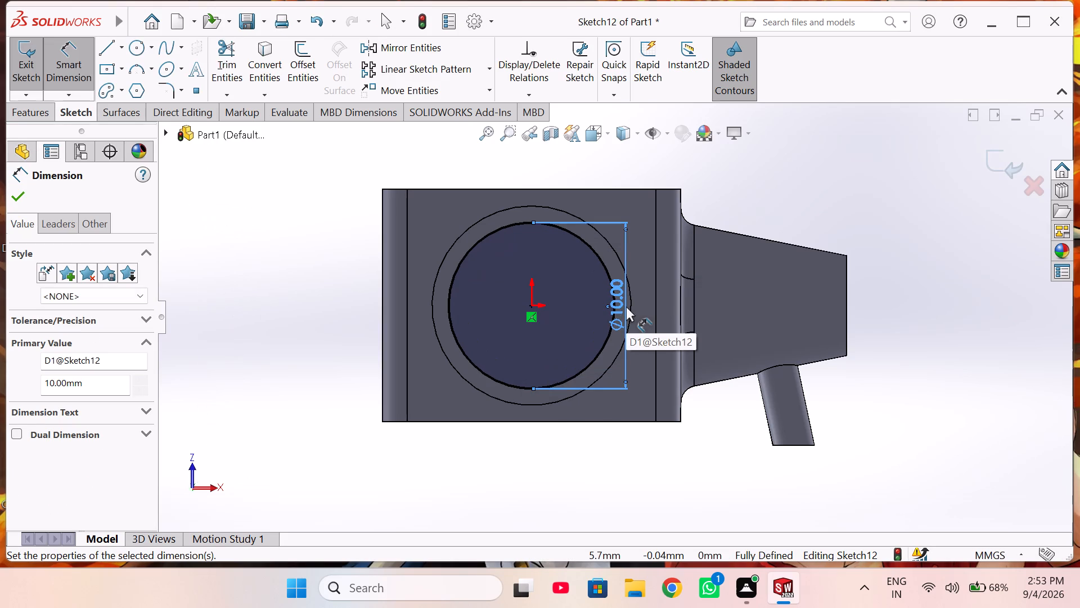
{"action": "left_click", "coordinate": [984, 162]}
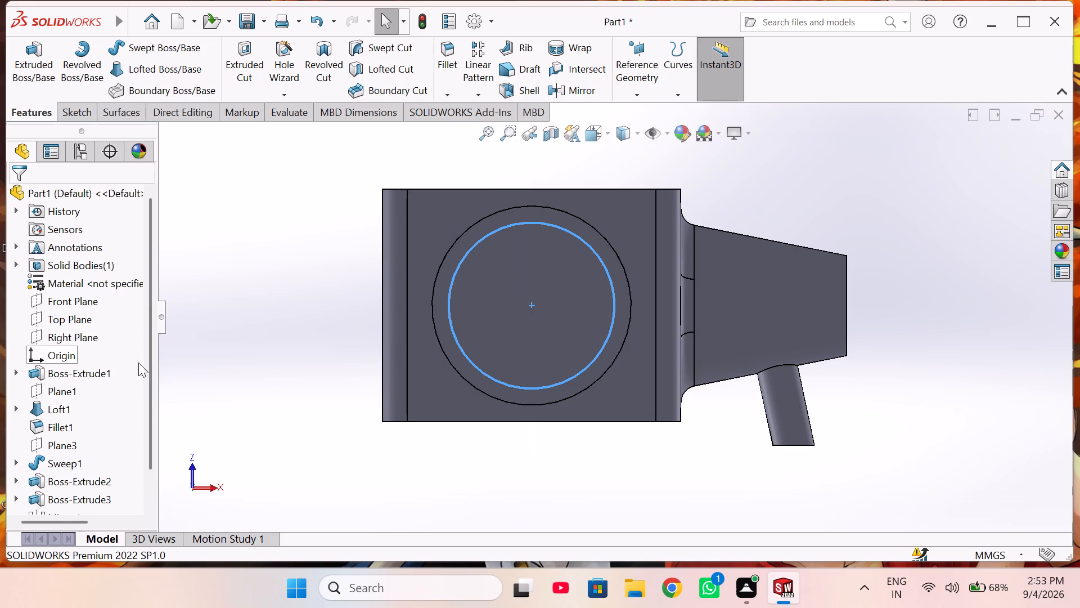
Extrude the new 10 mm circle outward from the mirrored round boss's face to a blind depth of 5 mm.
{"action": "left_click", "coordinate": [29, 93]}
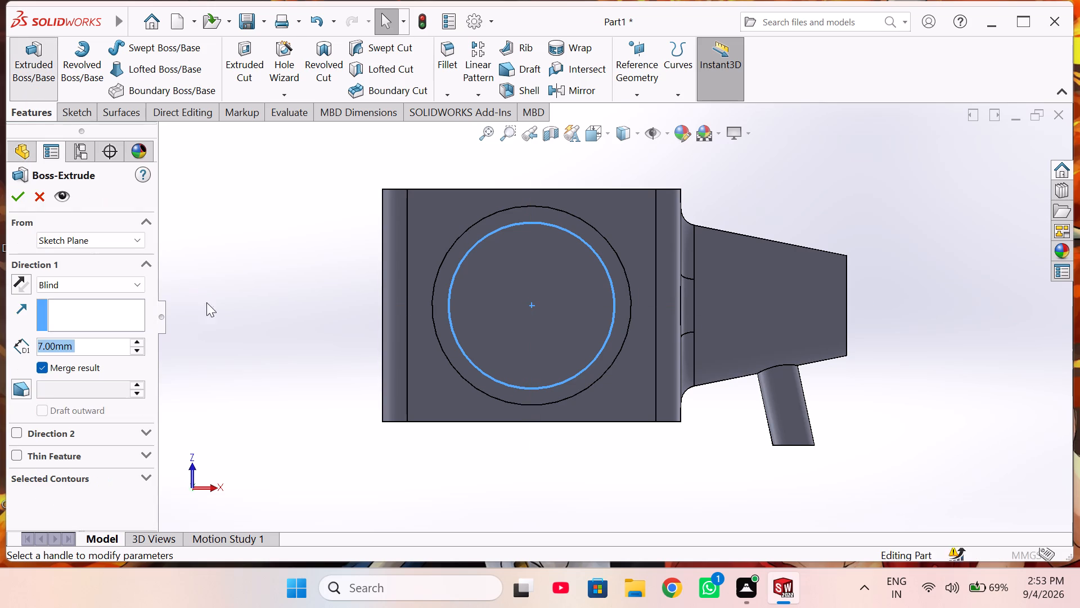
{"action": "middle_click_drag", "start_coordinate": [264, 337], "coordinate": [240, 301]}
{"action": "scroll", "coordinate": [243, 301], "scroll_direction": "up", "scroll_amount": 1}
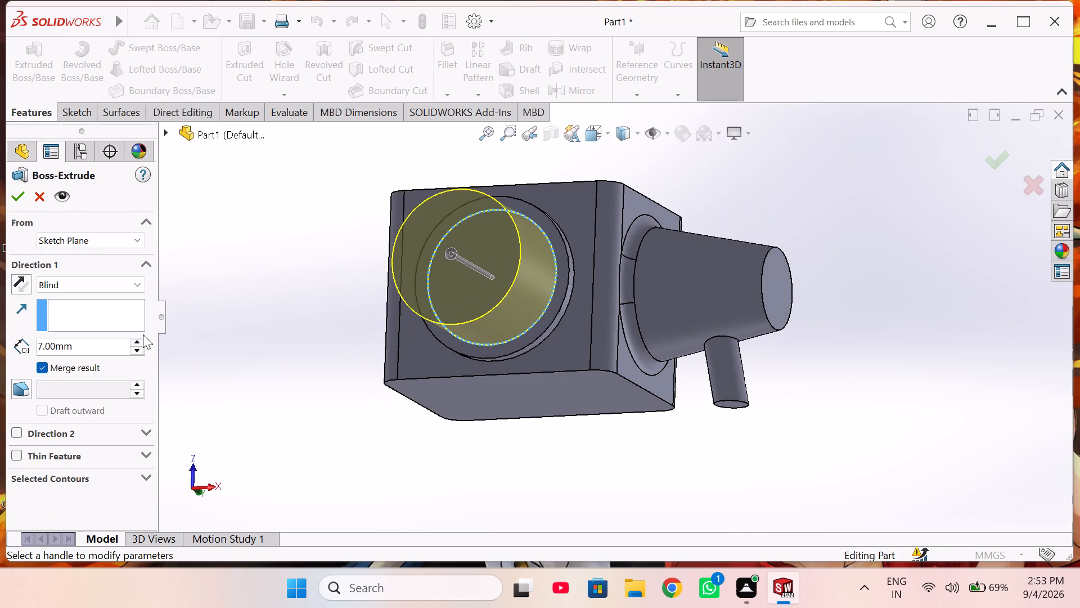
{"action": "left_click", "coordinate": [138, 348]}
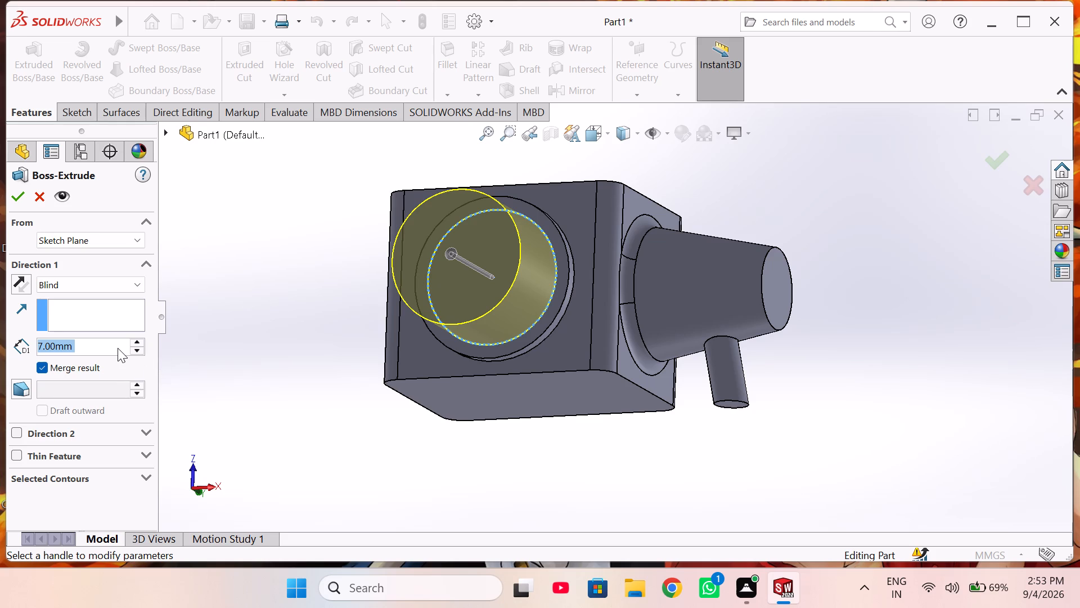
{"action": "key", "text": "7"}
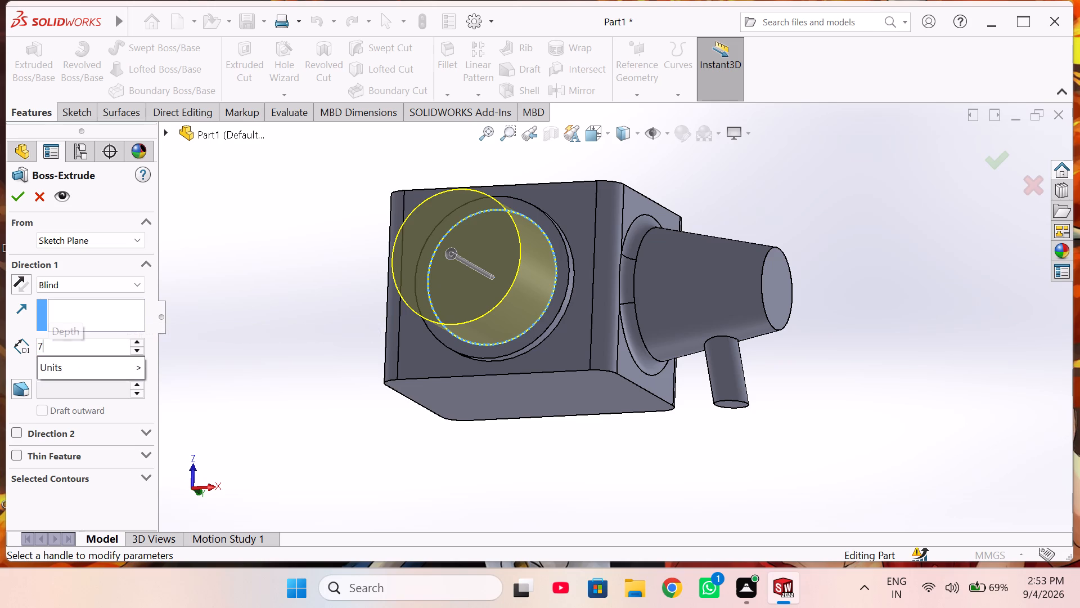
{"action": "key", "text": "BackSpace"}
{"action": "key", "text": "5"}
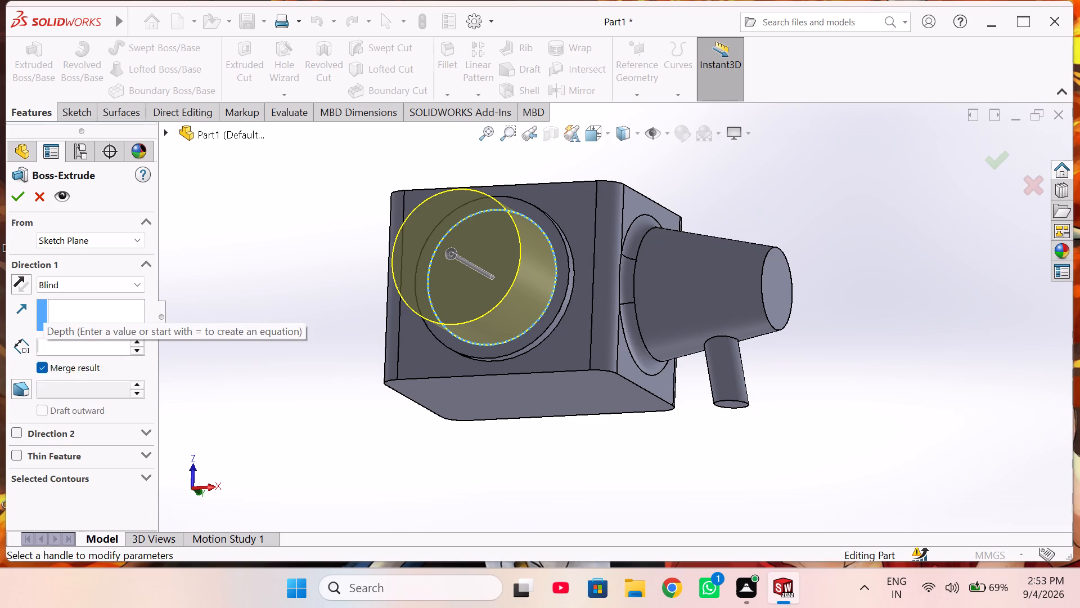
{"action": "key", "text": "Return"}
{"action": "middle_click_drag", "start_coordinate": [283, 403], "coordinate": [323, 337]}
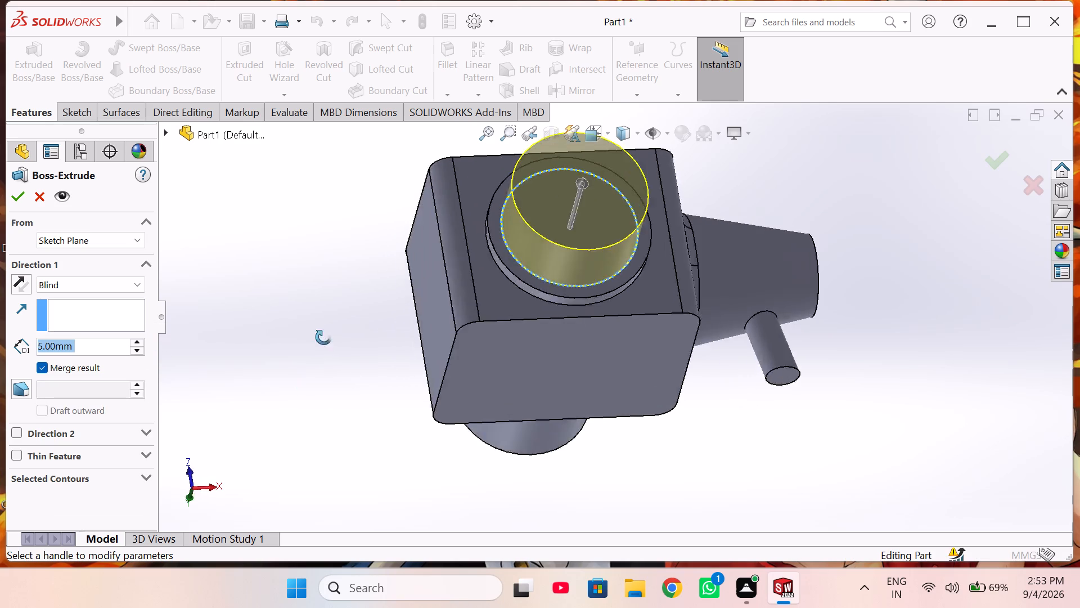
{"action": "middle_click_drag", "start_coordinate": [323, 337], "coordinate": [434, 377]}
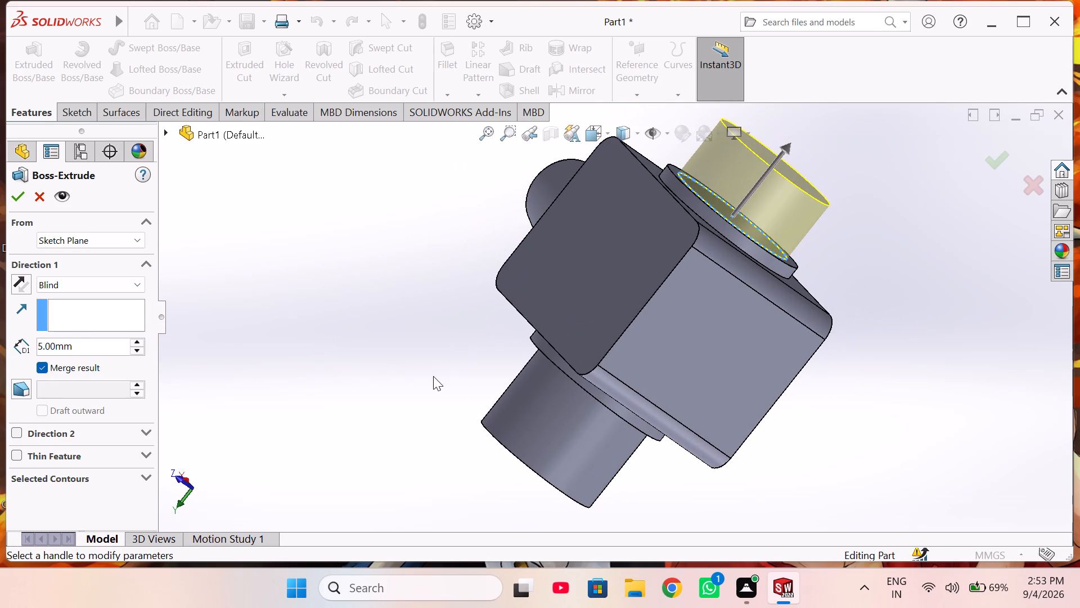
{"action": "left_click", "coordinate": [998, 160]}
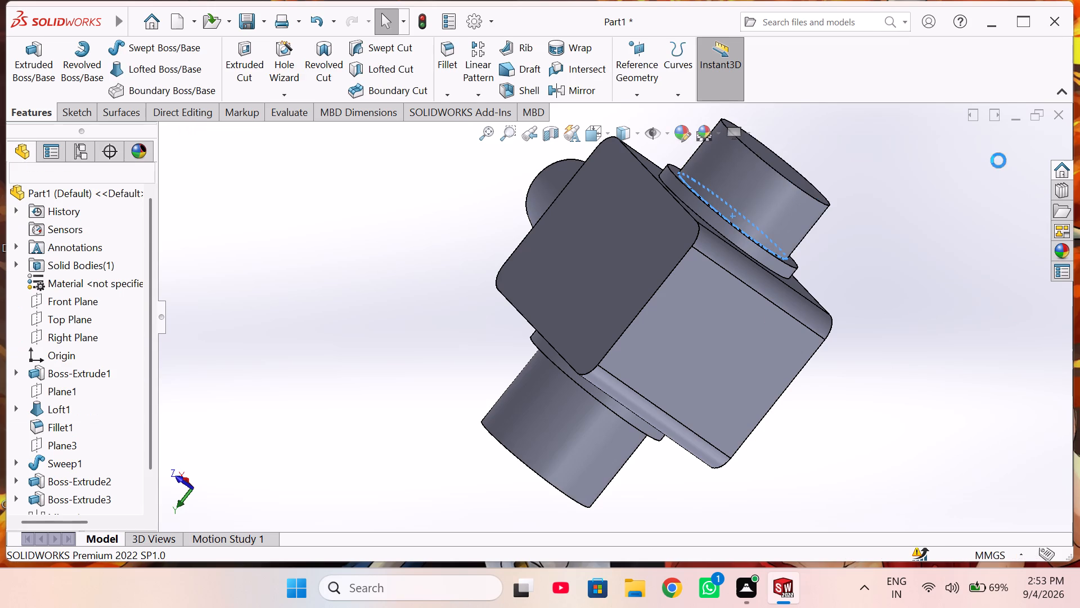
{"action": "left_click", "coordinate": [454, 498]}
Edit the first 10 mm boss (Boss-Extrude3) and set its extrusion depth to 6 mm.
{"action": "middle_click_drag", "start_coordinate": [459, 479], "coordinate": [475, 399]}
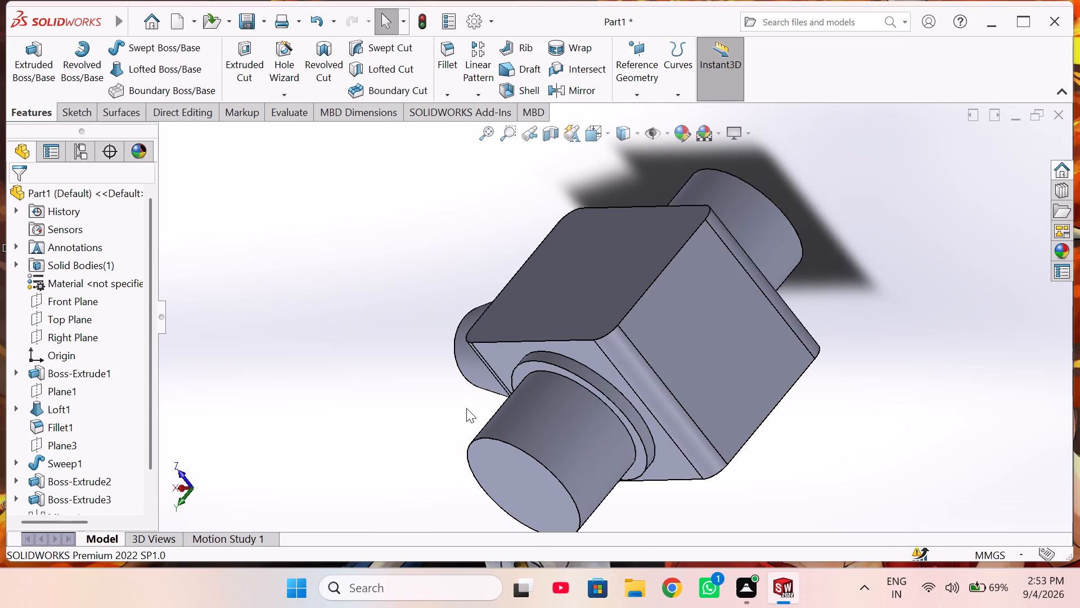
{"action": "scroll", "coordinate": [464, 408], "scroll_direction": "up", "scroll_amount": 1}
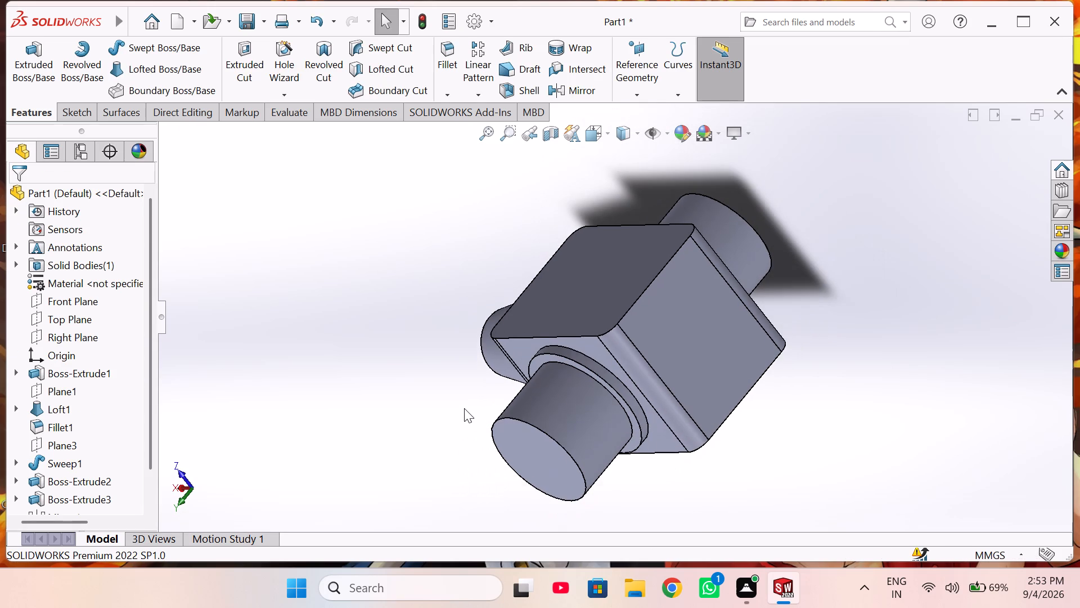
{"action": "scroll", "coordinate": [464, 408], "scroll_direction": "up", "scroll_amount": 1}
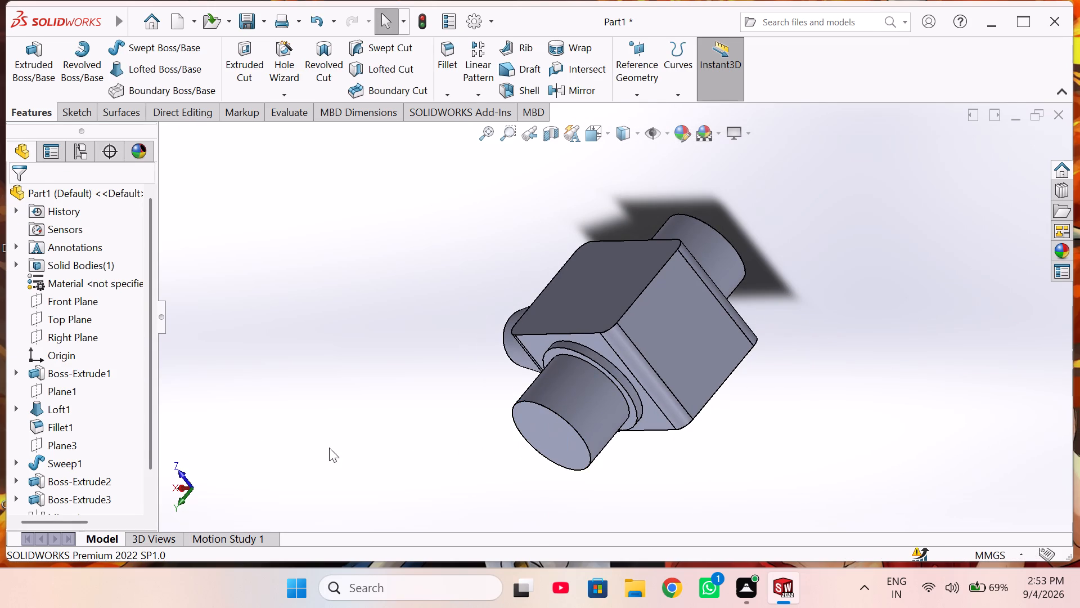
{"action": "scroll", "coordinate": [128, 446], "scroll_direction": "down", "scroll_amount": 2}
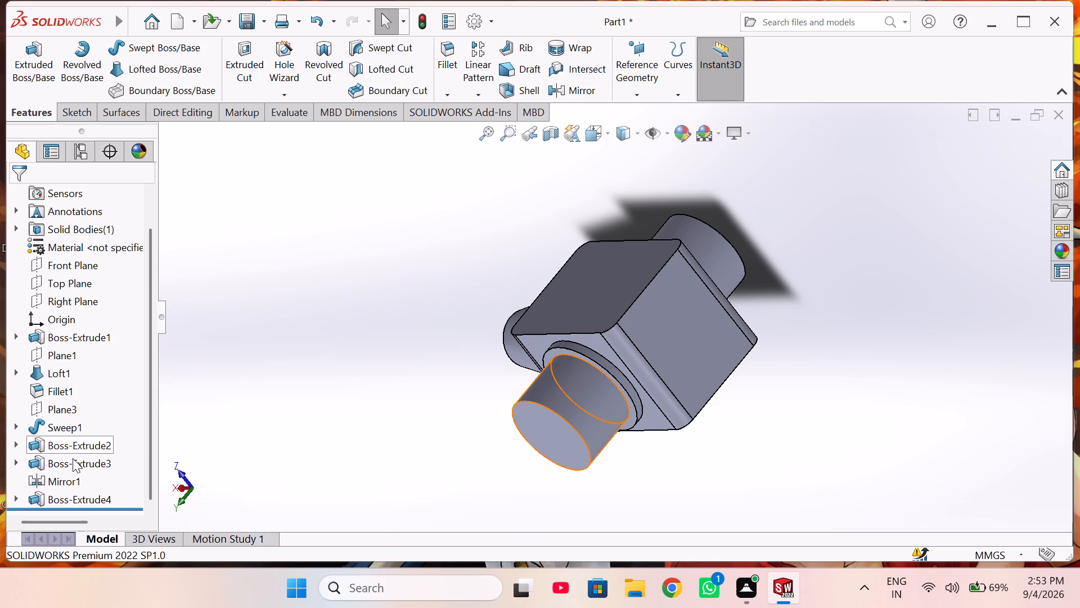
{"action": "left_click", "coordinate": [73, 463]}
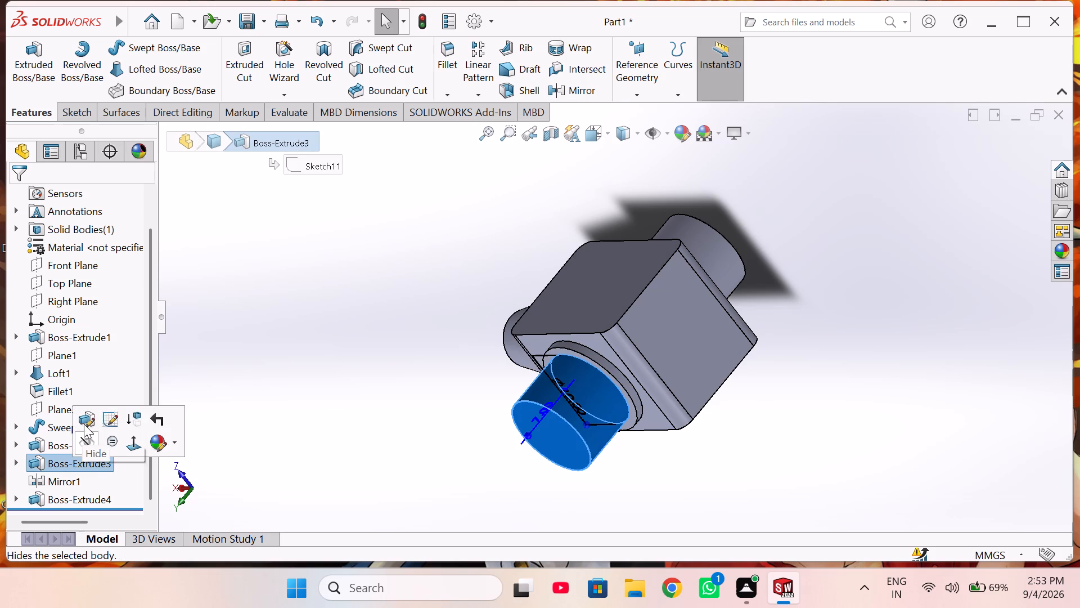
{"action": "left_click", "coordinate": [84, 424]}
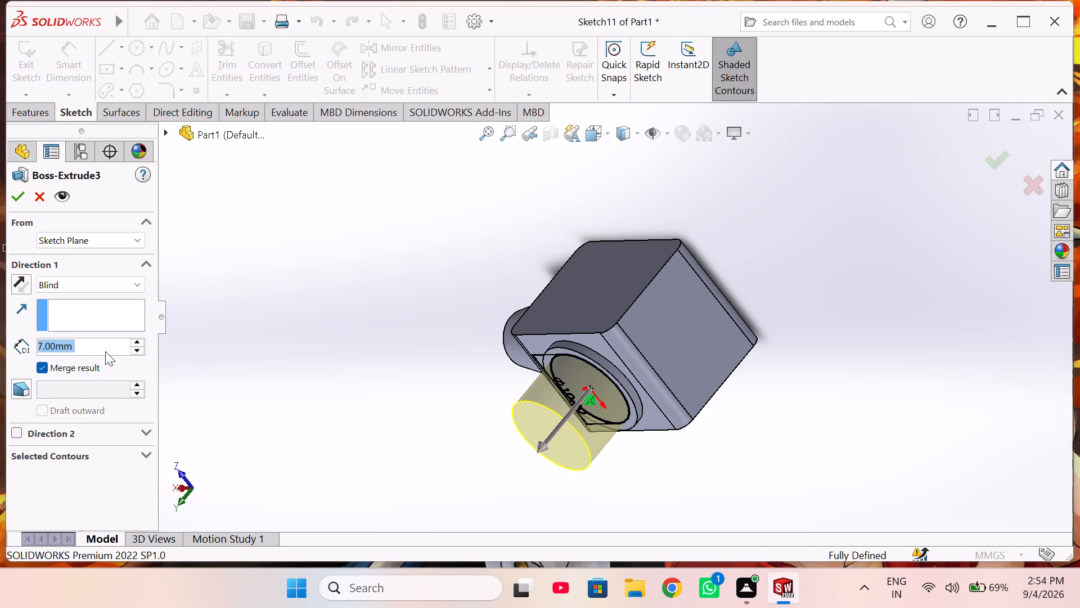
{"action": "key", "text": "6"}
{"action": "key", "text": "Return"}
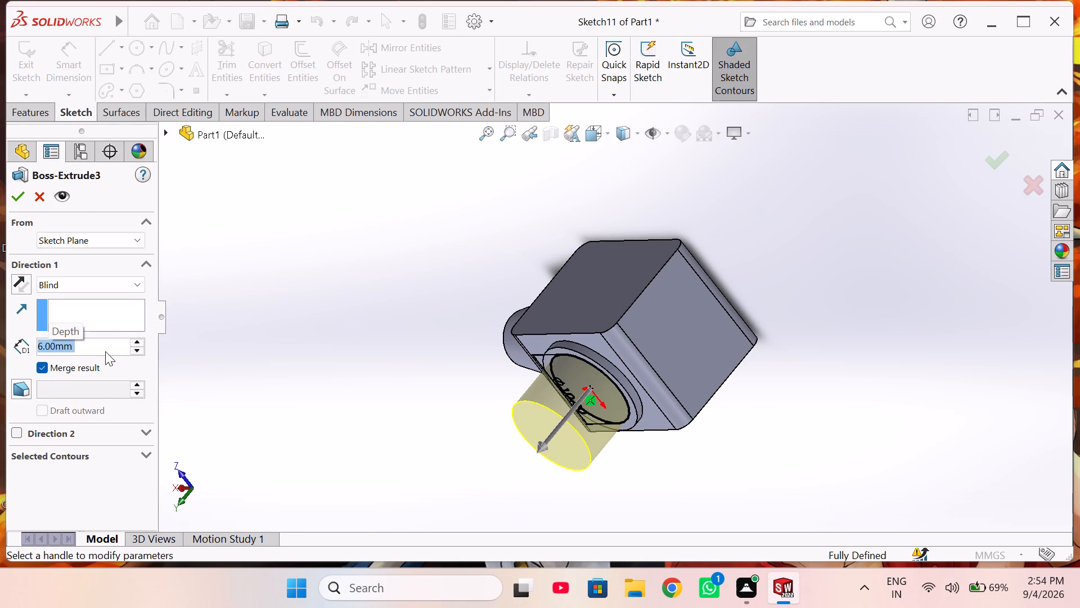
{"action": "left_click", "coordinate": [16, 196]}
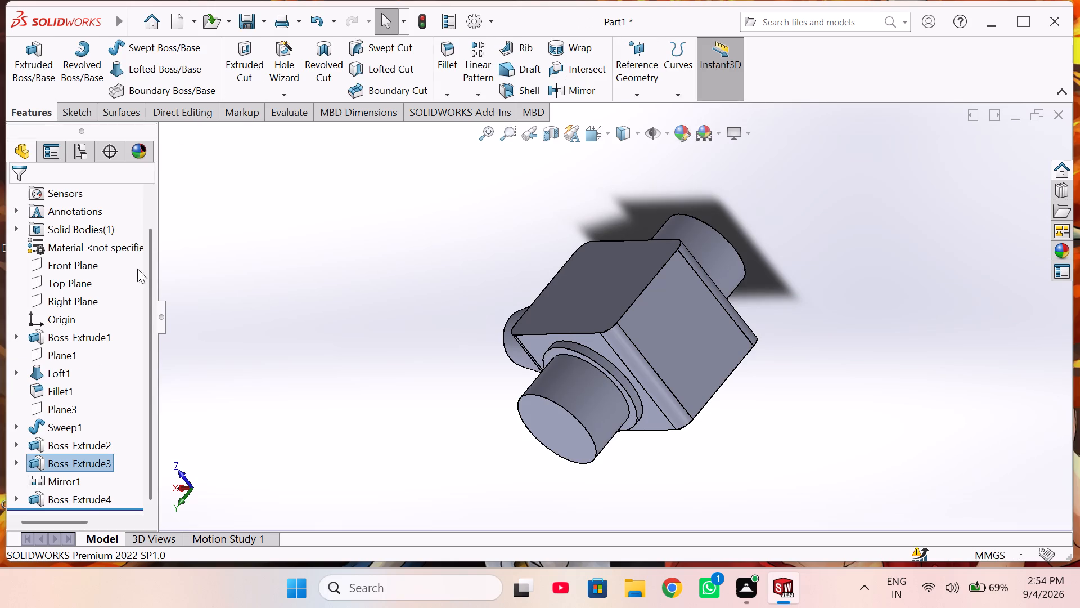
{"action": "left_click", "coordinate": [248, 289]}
Start a new sketch on the Front Plane.
{"action": "middle_click_drag", "start_coordinate": [698, 364], "coordinate": [656, 371]}
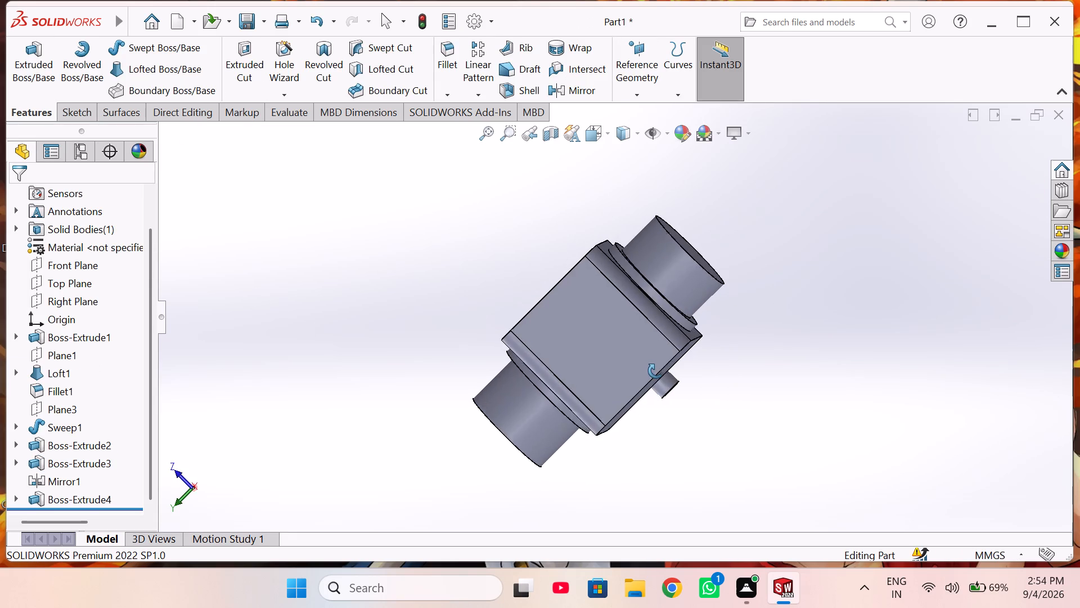
{"action": "middle_click_drag", "start_coordinate": [656, 371], "coordinate": [661, 369]}
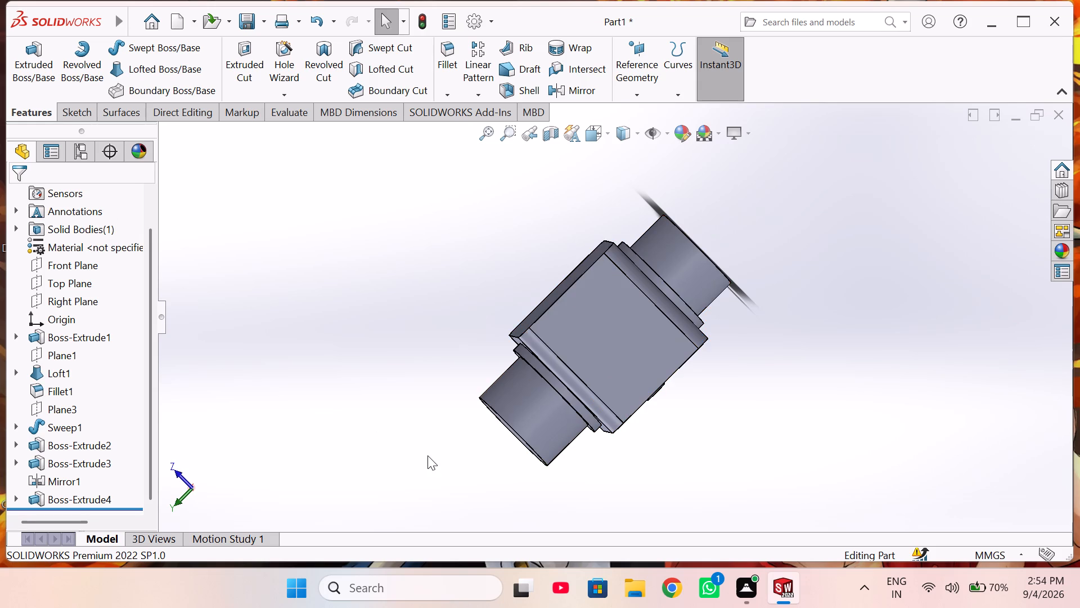
{"action": "middle_click_drag", "start_coordinate": [430, 461], "coordinate": [534, 494]}
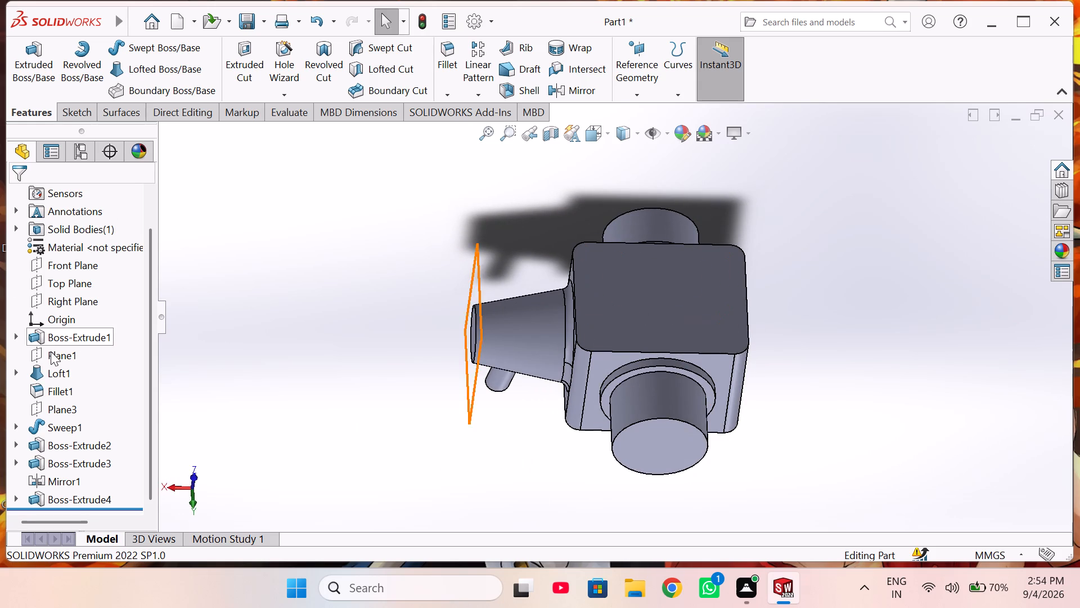
{"action": "left_click", "coordinate": [72, 270]}
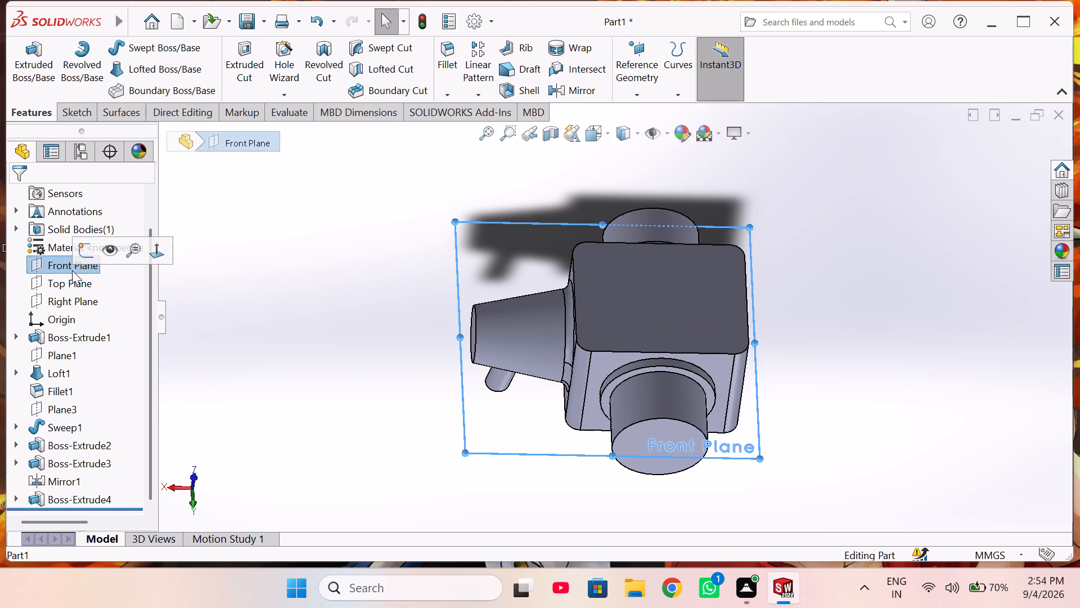
{"action": "left_click", "coordinate": [80, 249]}
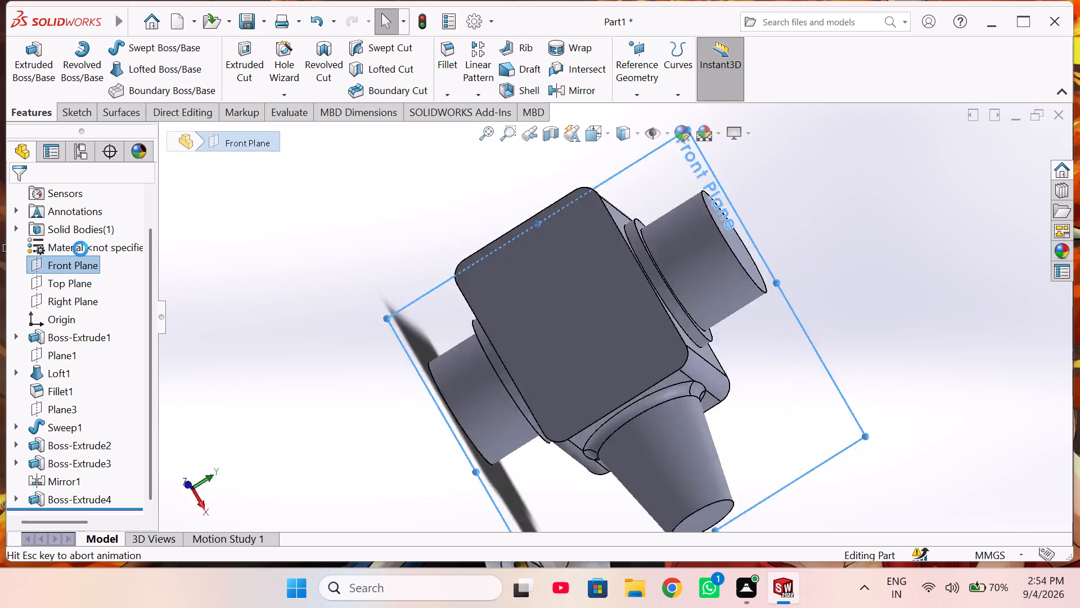
{"action": "left_click", "coordinate": [173, 258]}
Set the depth dimension of the upper 10 mm boss (Boss-Extrude3) to 5 mm.
{"action": "scroll", "coordinate": [259, 281], "scroll_direction": "up", "scroll_amount": 1}
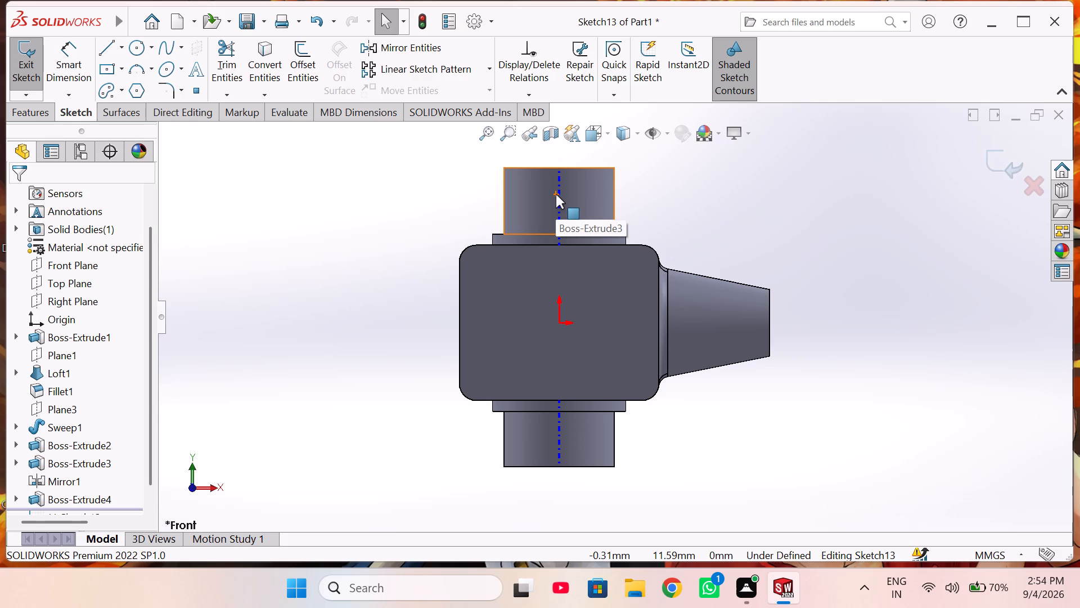
{"action": "middle_click_drag", "start_coordinate": [575, 331], "coordinate": [386, 370]}
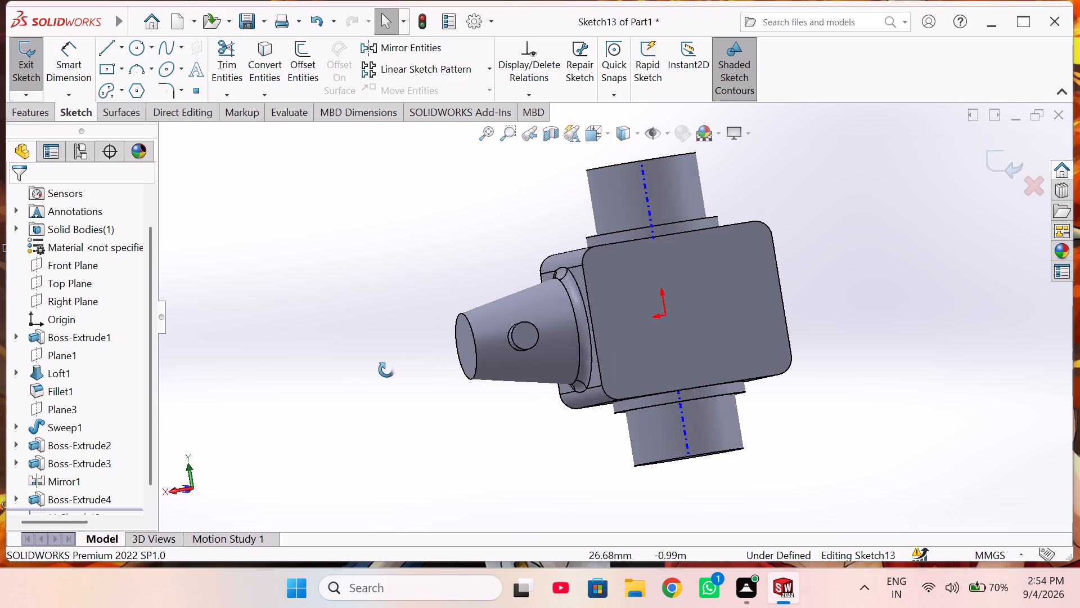
{"action": "middle_click_drag", "start_coordinate": [386, 370], "coordinate": [584, 360]}
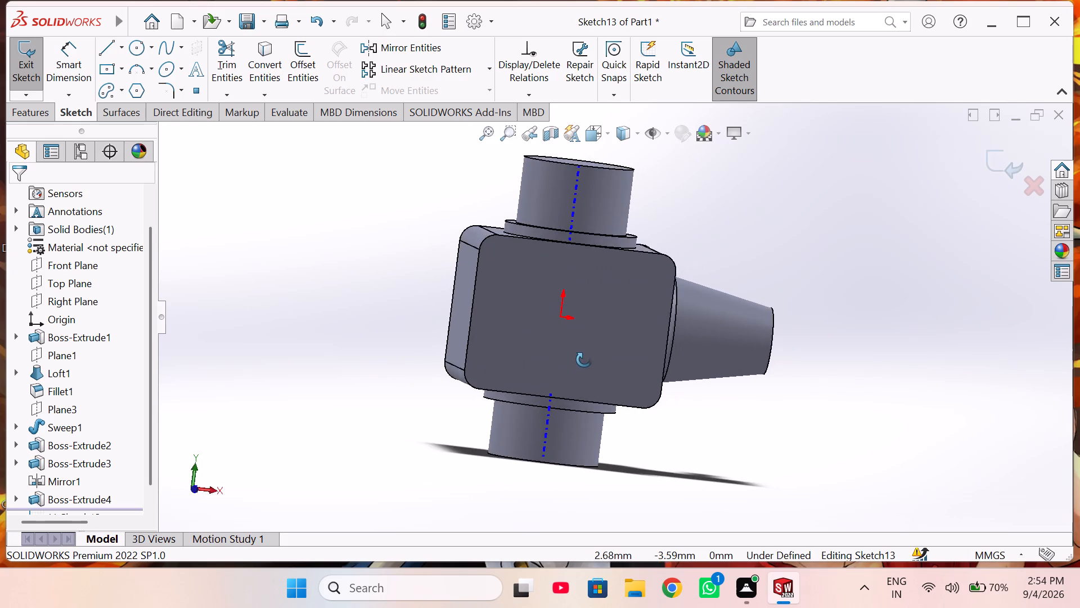
{"action": "middle_click_drag", "start_coordinate": [584, 360], "coordinate": [574, 365]}
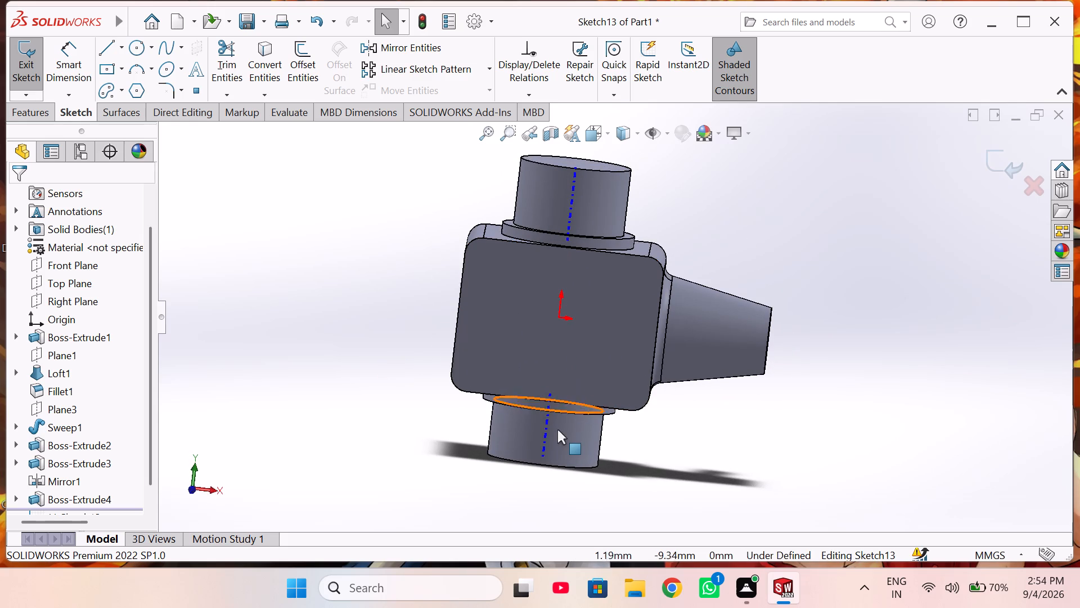
{"action": "left_click", "coordinate": [553, 434]}
{"action": "triple_click", "coordinate": [553, 434]}
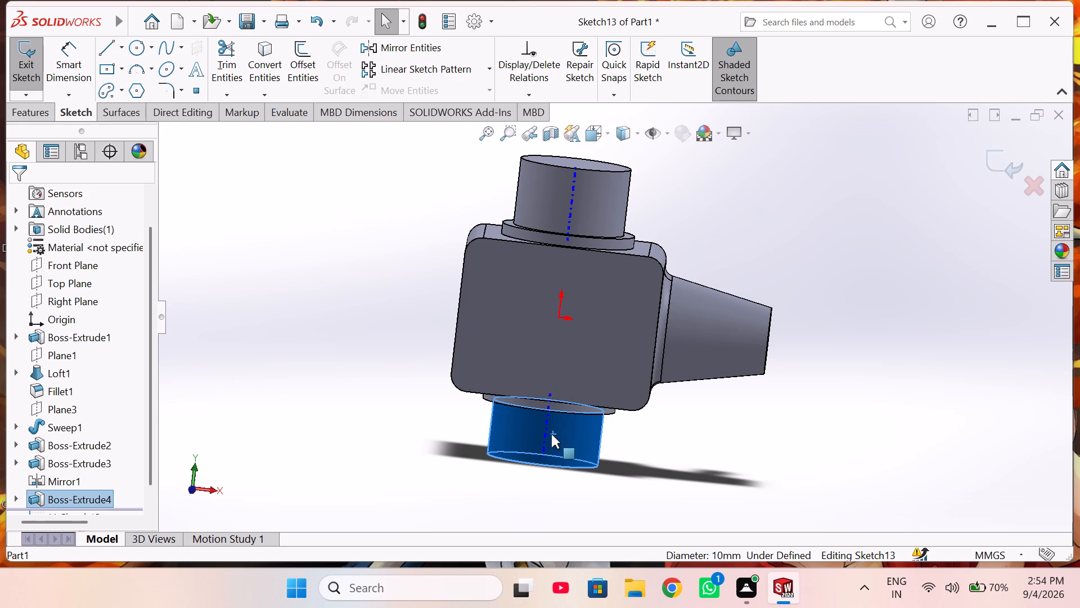
{"action": "middle_click_drag", "start_coordinate": [547, 439], "coordinate": [526, 433]}
{"action": "double_click", "coordinate": [522, 434]}
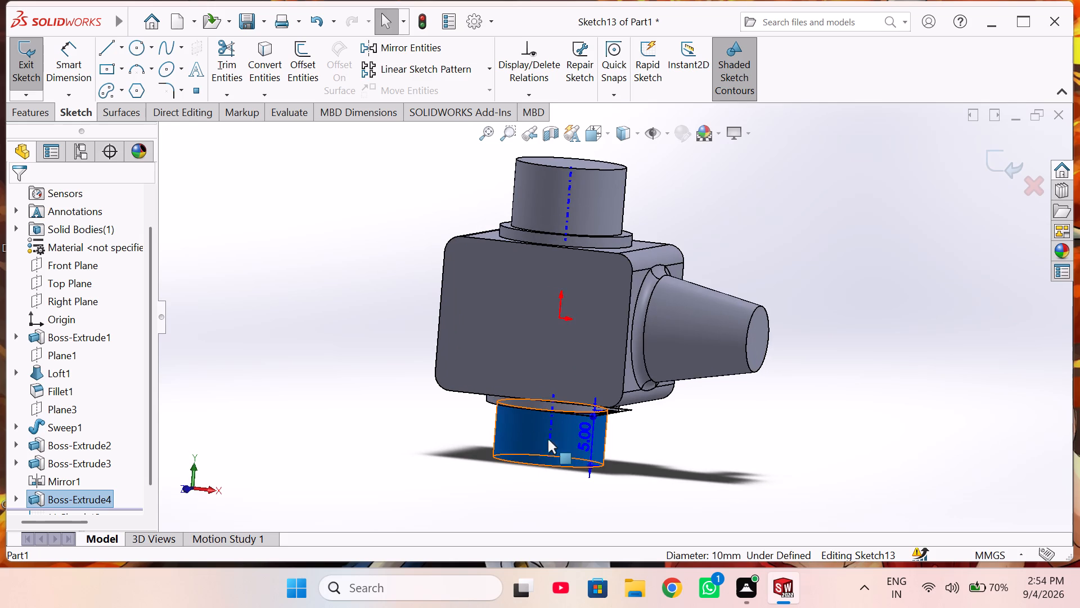
{"action": "double_click", "coordinate": [579, 191]}
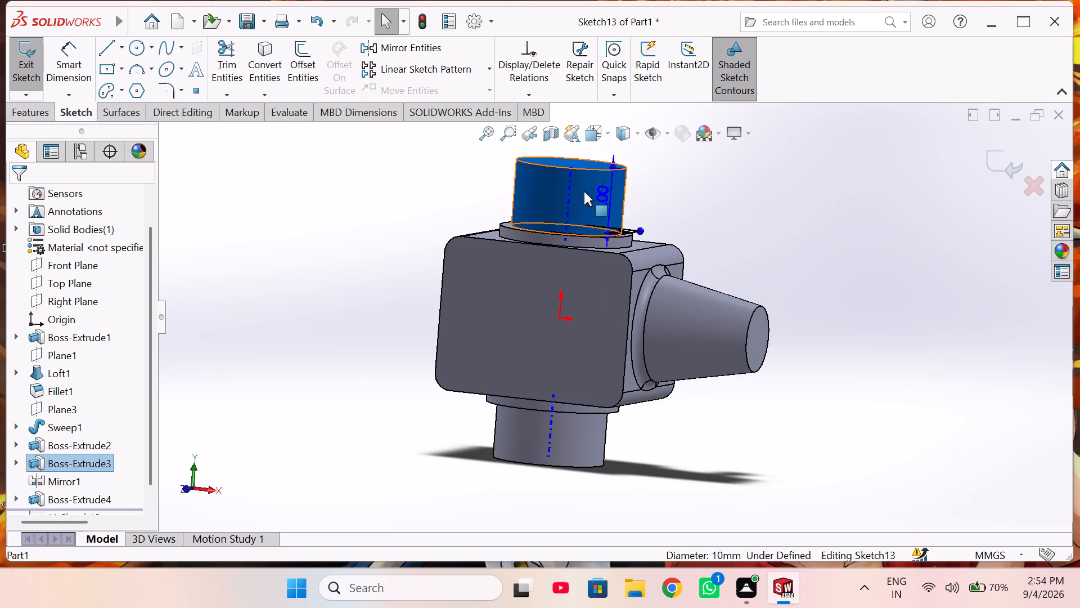
{"action": "double_click", "coordinate": [599, 193]}
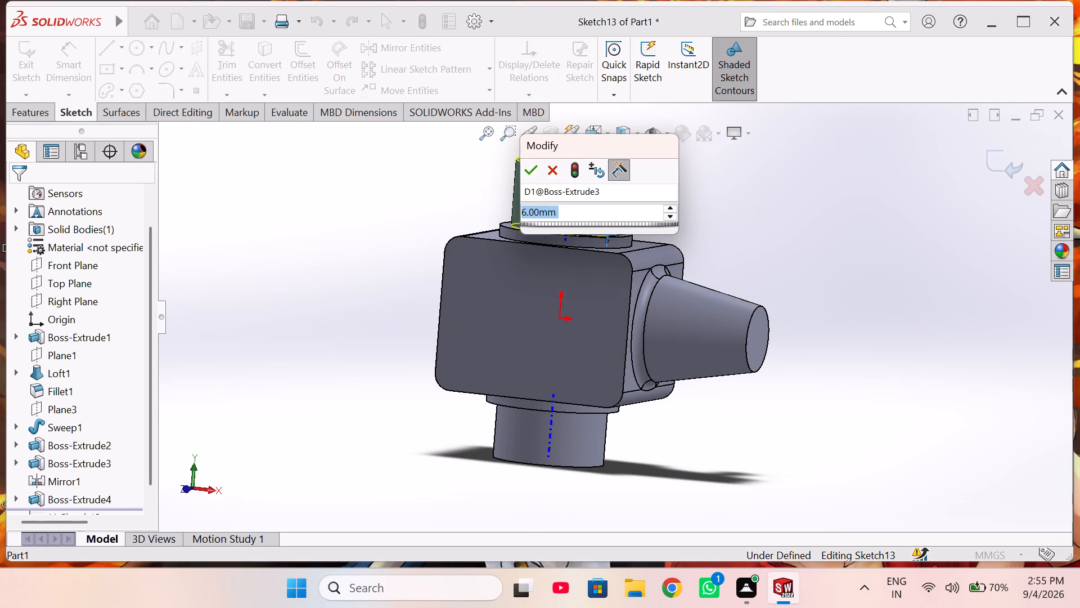
{"action": "key", "text": "5"}
{"action": "key", "text": "Return"}
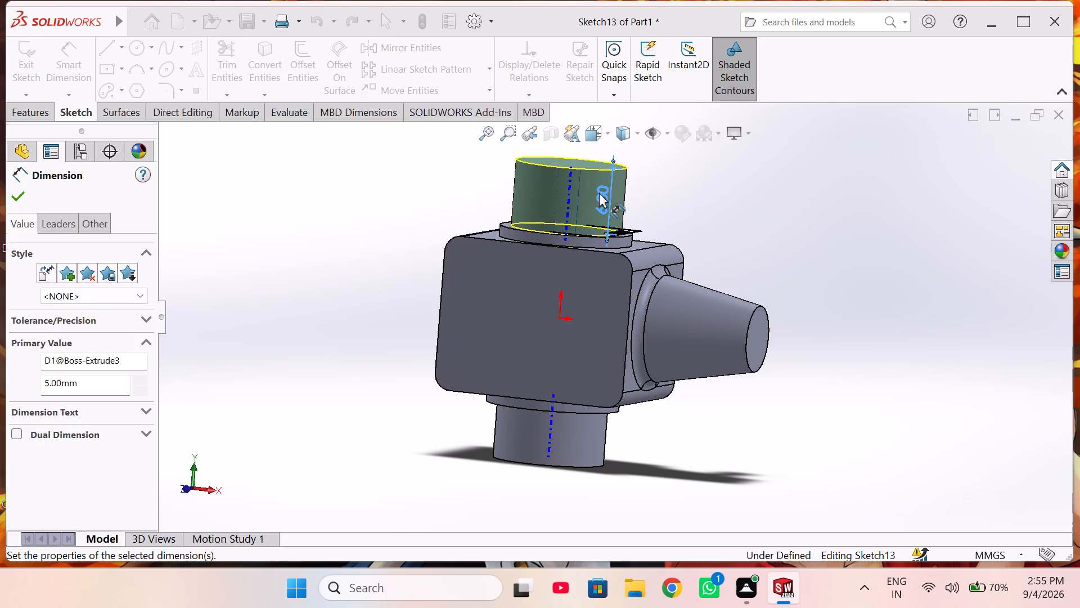
Set the depth dimension of the lower 10 mm boss (Boss-Extrude4) to 7 mm and rebuild the part.
{"action": "double_click", "coordinate": [585, 434]}
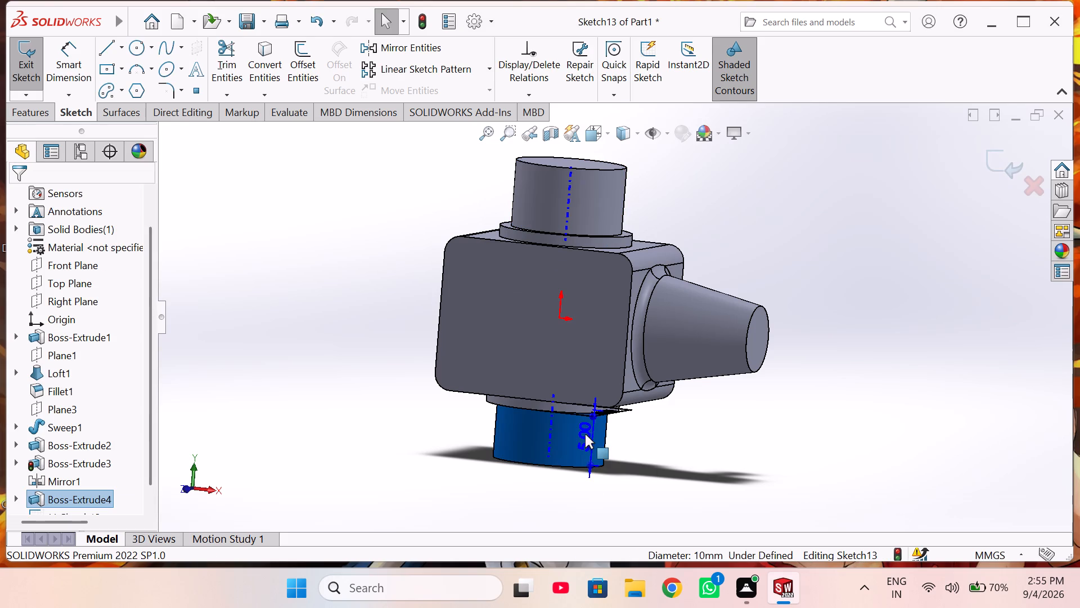
{"action": "left_click", "coordinate": [578, 434]}
{"action": "double_click", "coordinate": [585, 441]}
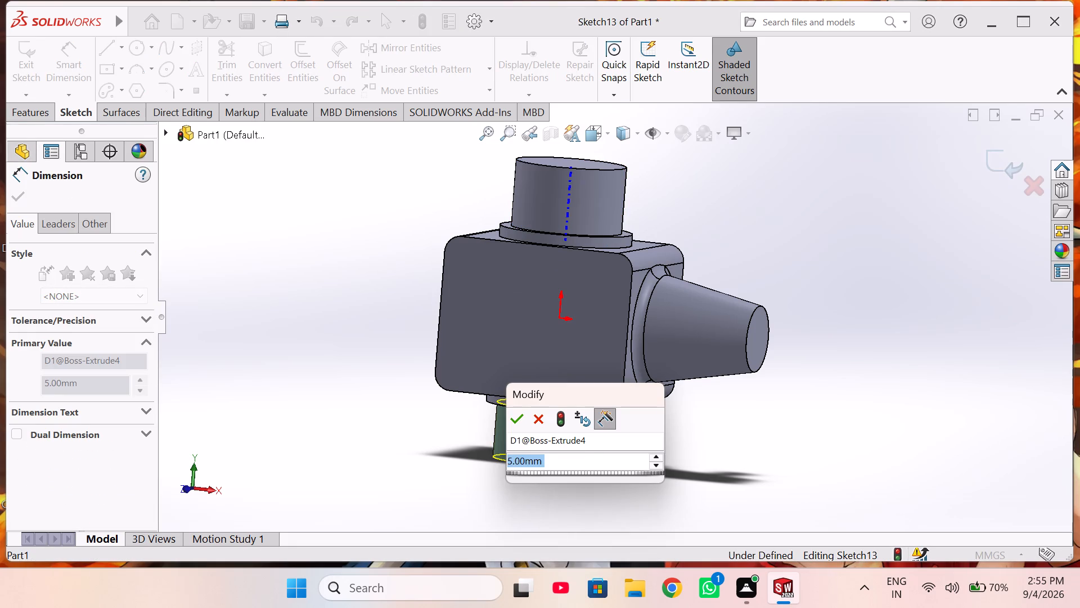
{"action": "key", "text": "7"}
{"action": "key", "text": "Return"}
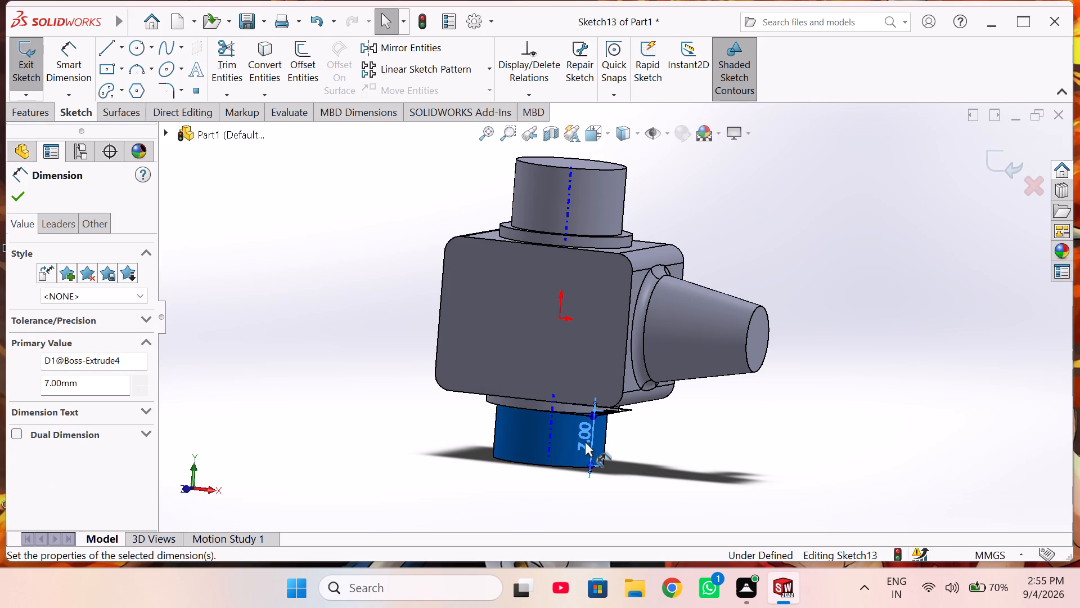
{"action": "scroll", "coordinate": [542, 449], "scroll_direction": "up", "scroll_amount": 2}
{"action": "middle_click_drag", "start_coordinate": [551, 417], "coordinate": [586, 381]}
{"action": "scroll", "coordinate": [587, 381], "scroll_direction": "up", "scroll_amount": 1}
{"action": "left_click", "coordinate": [434, 412]}
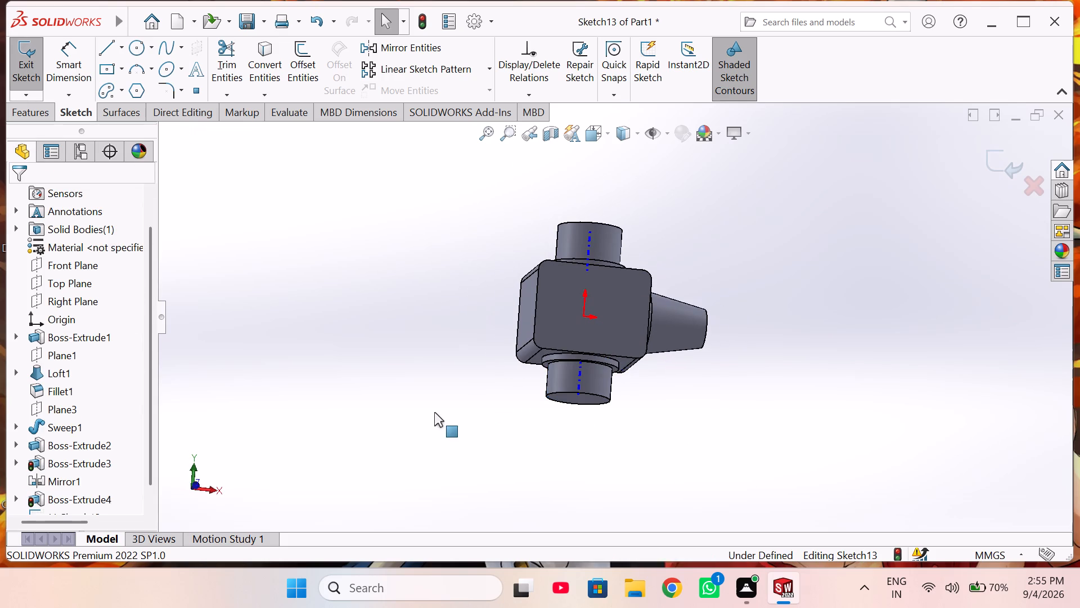
{"action": "left_click", "coordinate": [424, 18]}
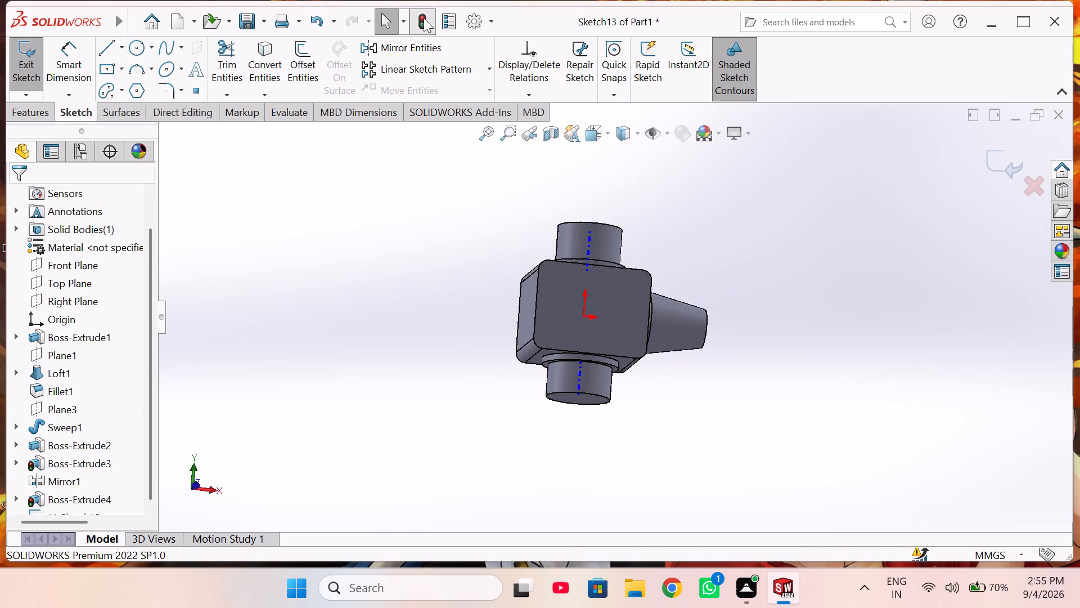
Set the depth dimension of the lower 10 mm boss (Boss-Extrude4) to 6 mm and rebuild the part.
{"action": "scroll", "coordinate": [603, 419], "scroll_direction": "down", "scroll_amount": 2}
{"action": "middle_click_drag", "start_coordinate": [623, 359], "coordinate": [623, 359]}
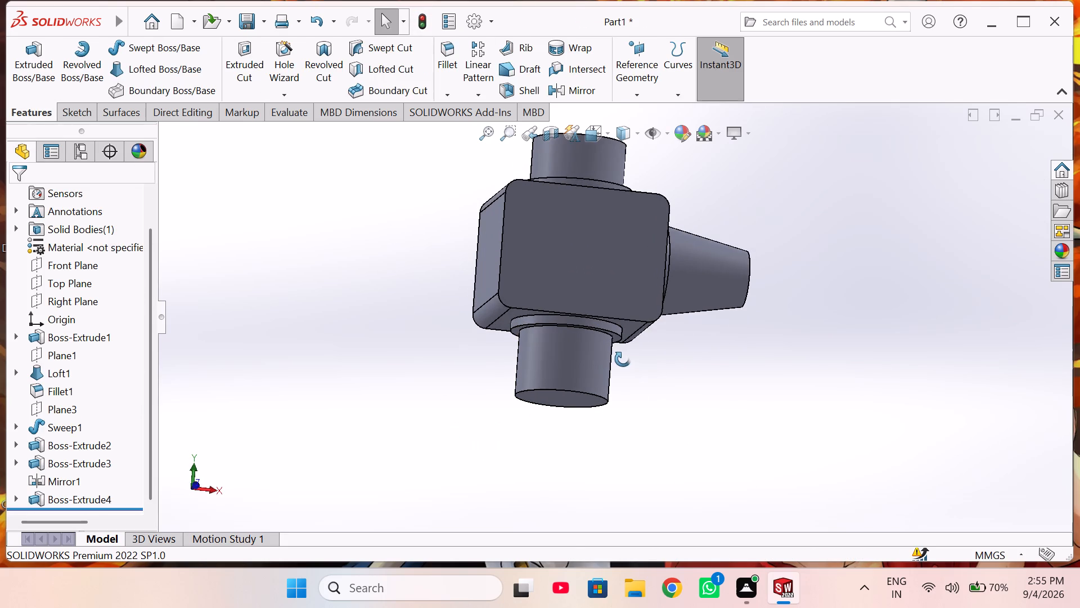
{"action": "middle_click_drag", "start_coordinate": [623, 359], "coordinate": [616, 382]}
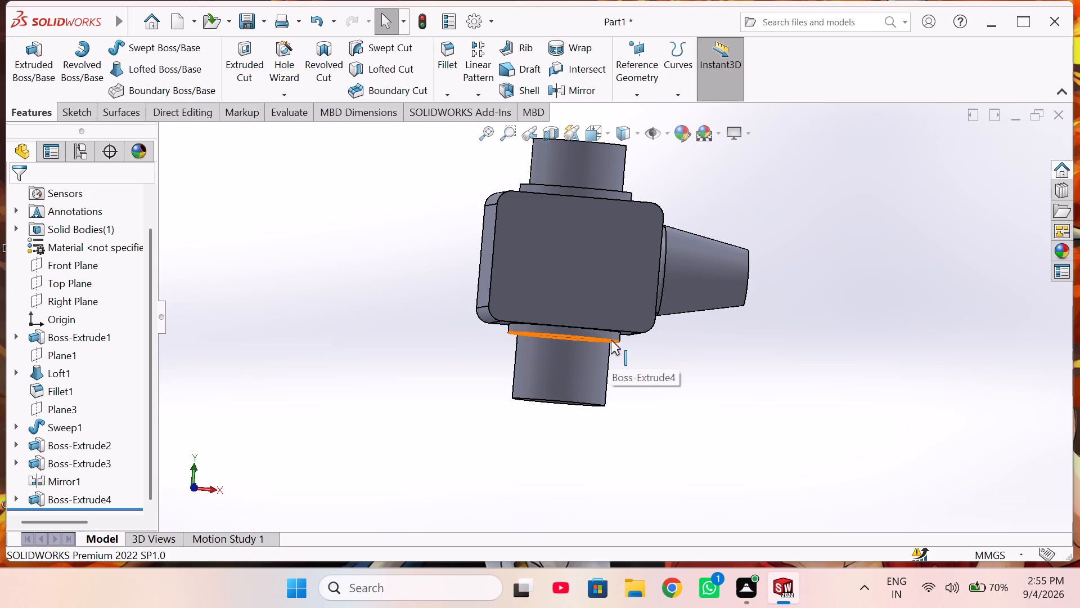
{"action": "double_click", "coordinate": [552, 368]}
{"action": "double_click", "coordinate": [590, 375]}
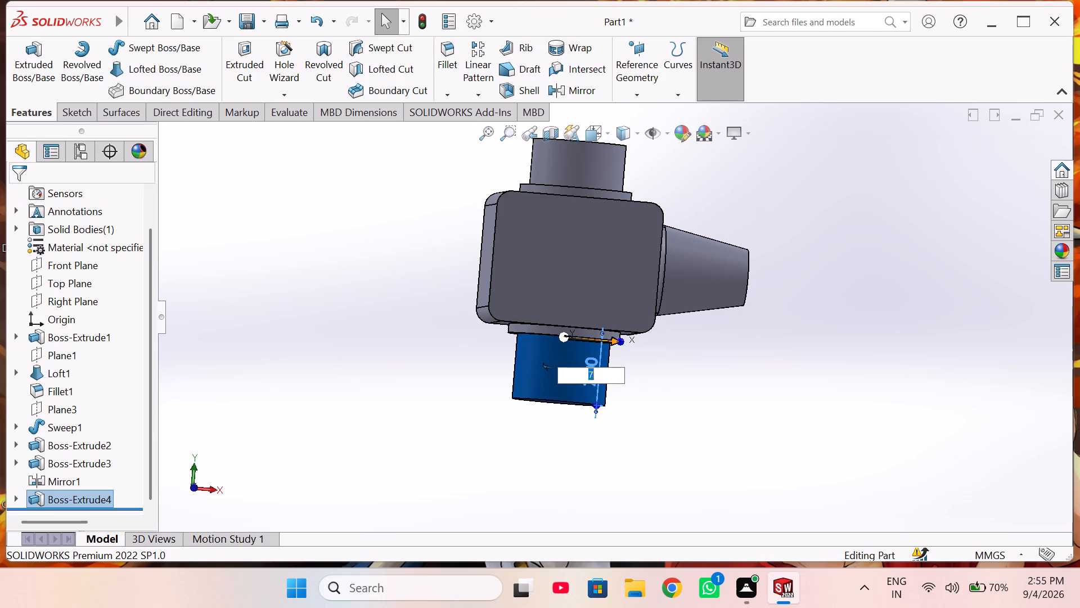
{"action": "key", "text": "6"}
{"action": "key", "text": "Return"}
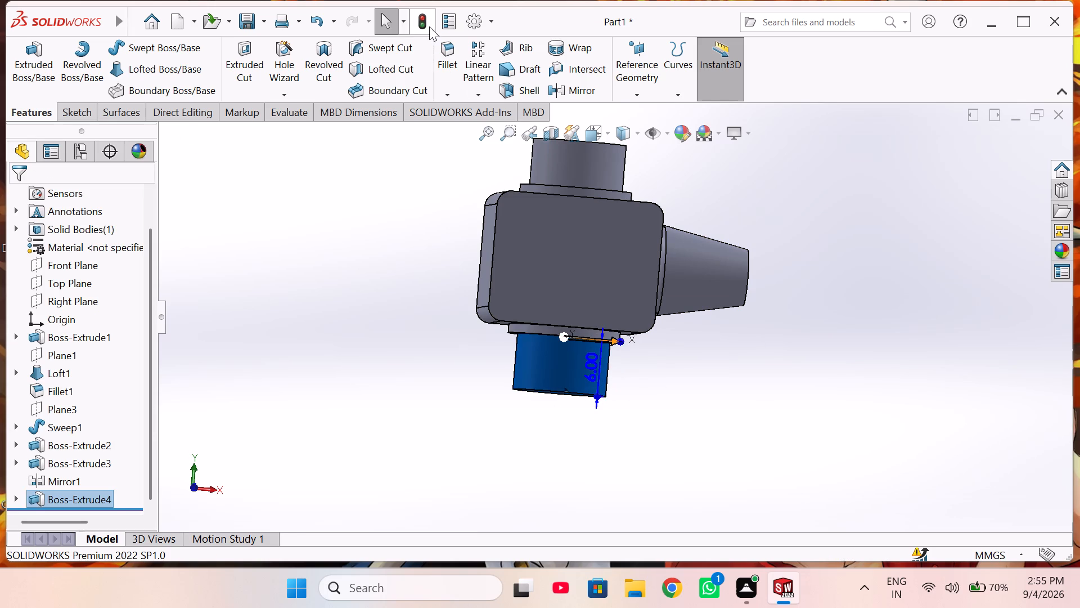
{"action": "left_click", "coordinate": [429, 26]}
{"action": "left_click", "coordinate": [327, 292]}
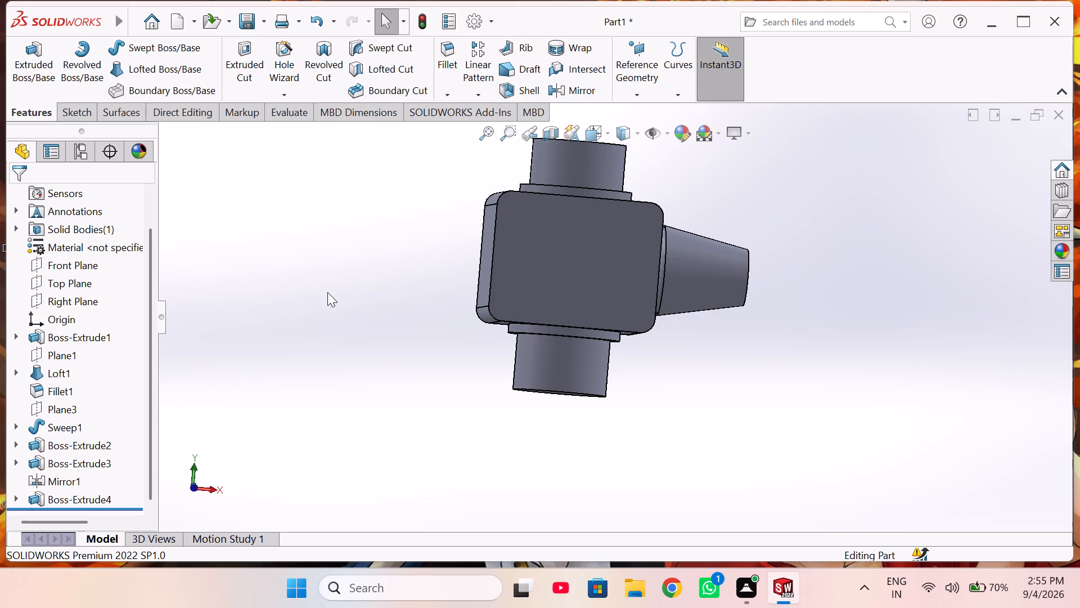
Start a sketch on the Front Plane and draw a circle about 2.9 mm in diameter, centred across the lower boss.
{"action": "left_click", "coordinate": [71, 264]}
{"action": "left_click", "coordinate": [82, 245]}
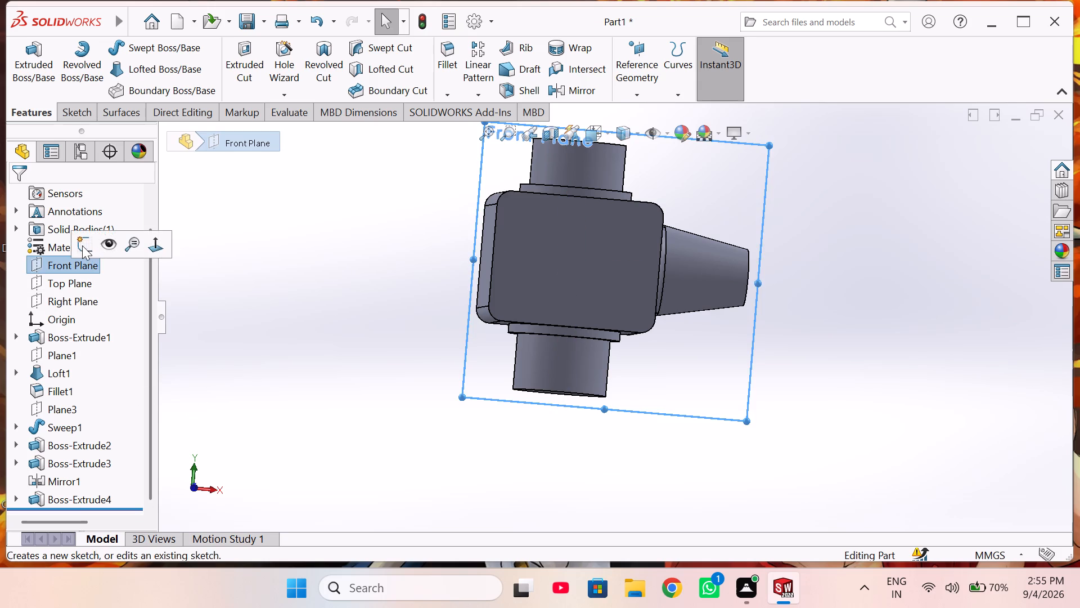
{"action": "left_click", "coordinate": [253, 381]}
{"action": "scroll", "coordinate": [486, 414], "scroll_direction": "down", "scroll_amount": 1}
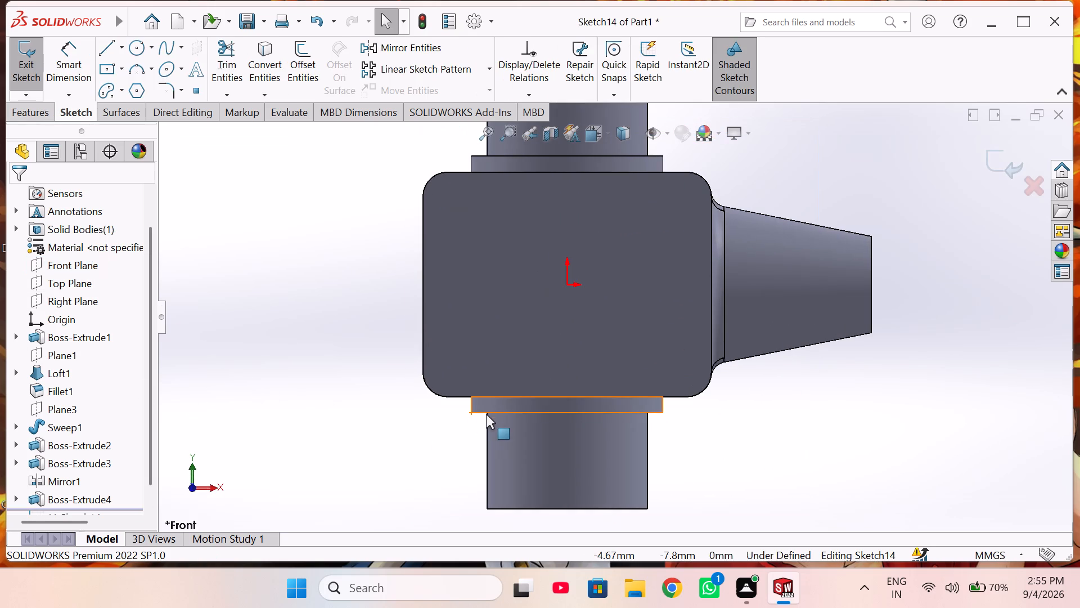
{"action": "scroll", "coordinate": [303, 278], "scroll_direction": "up", "scroll_amount": 1}
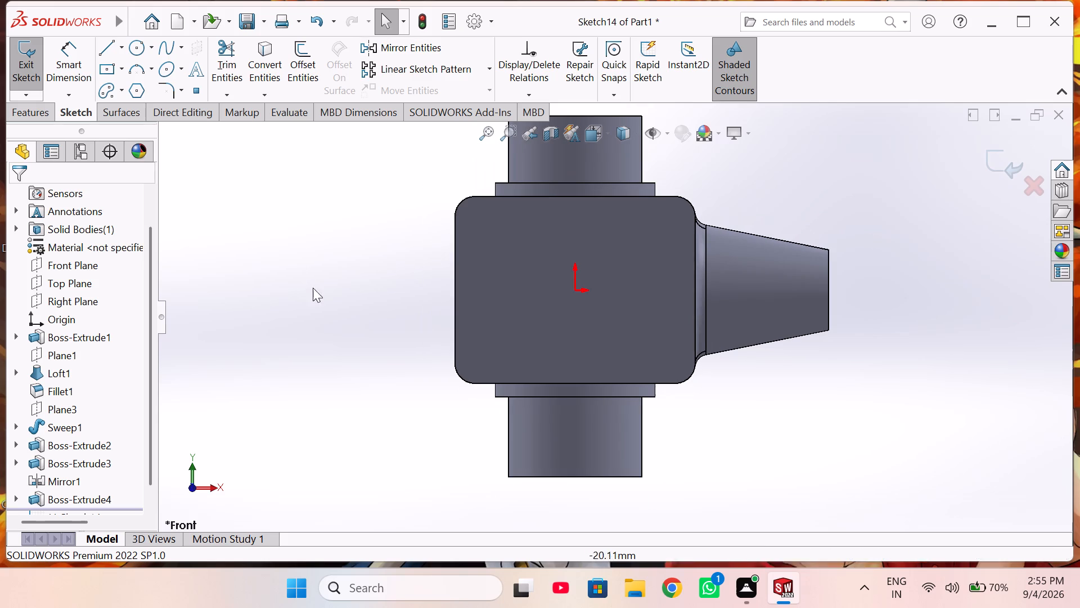
{"action": "right_click_drag", "start_coordinate": [331, 351], "coordinate": [425, 343]}
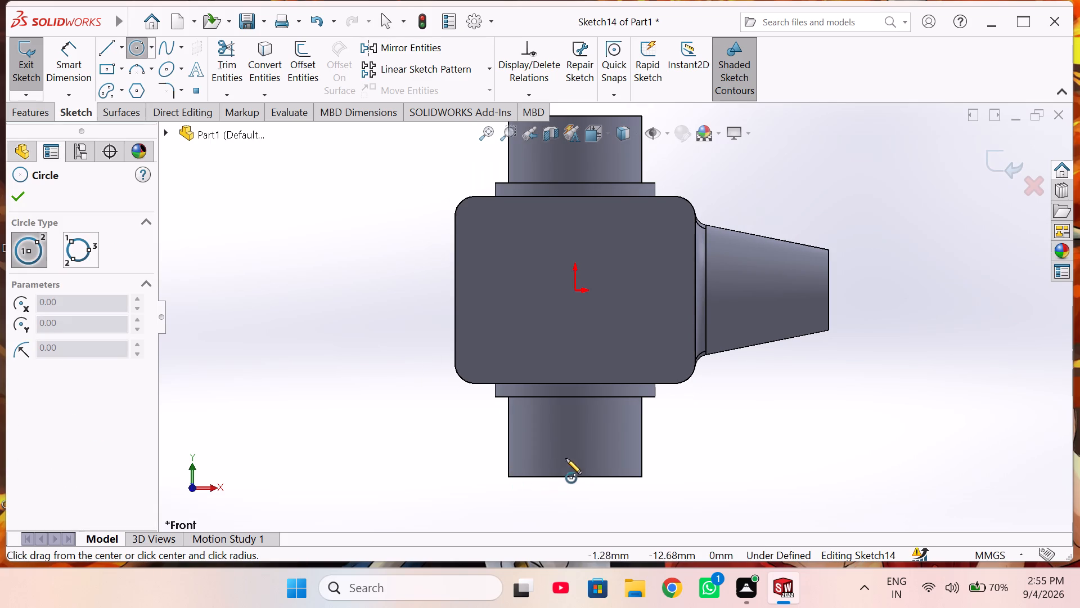
{"action": "left_click", "coordinate": [573, 451]}
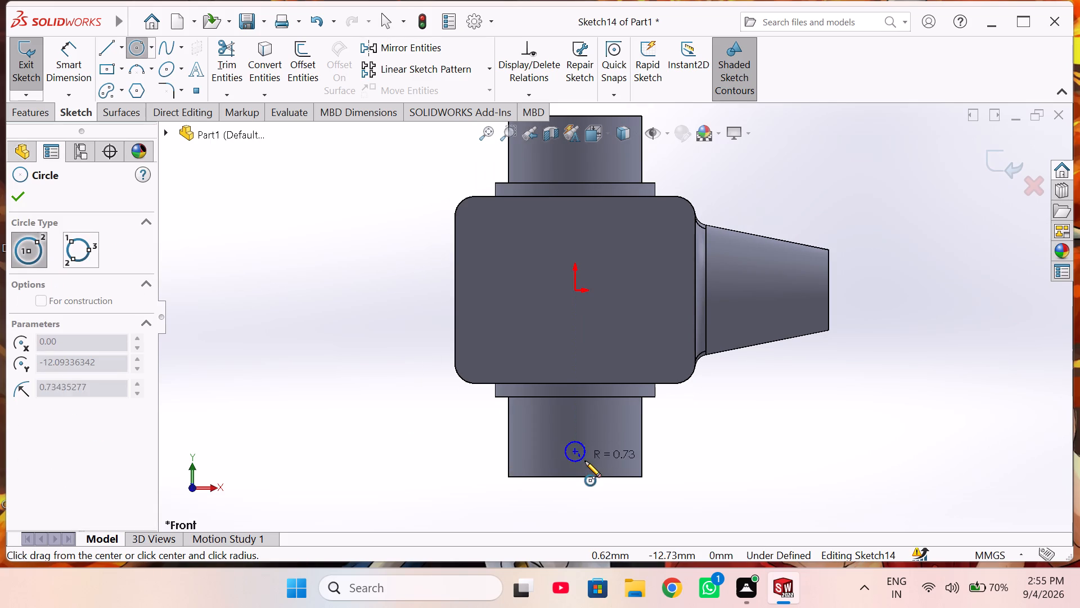
{"action": "left_click", "coordinate": [591, 463]}
Dimension the circle's diameter as 3 mm.
{"action": "right_click_drag", "start_coordinate": [622, 460], "coordinate": [627, 351]}
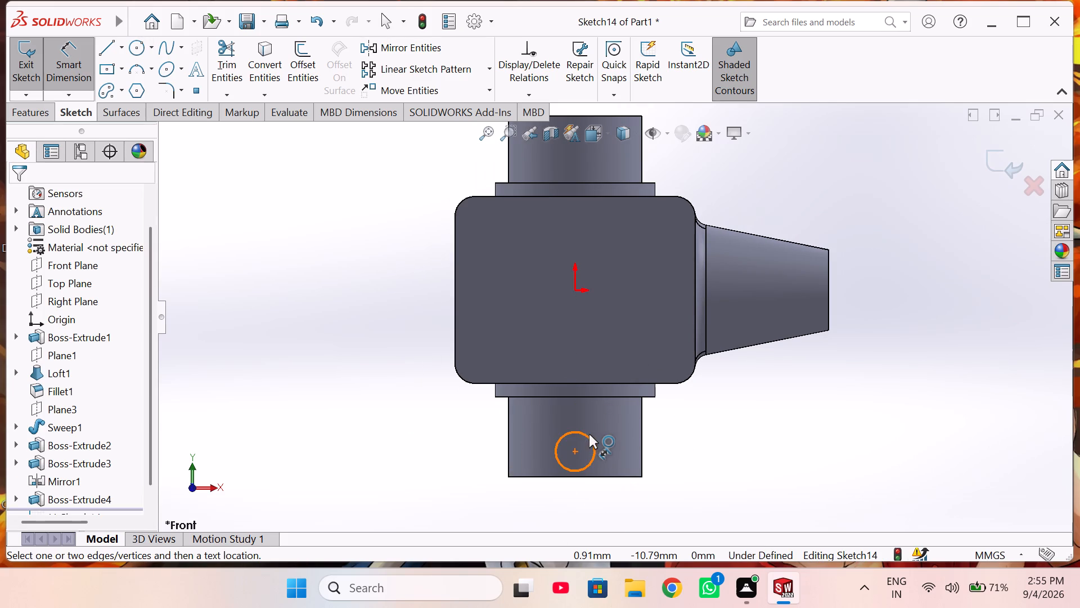
{"action": "left_click", "coordinate": [589, 434]}
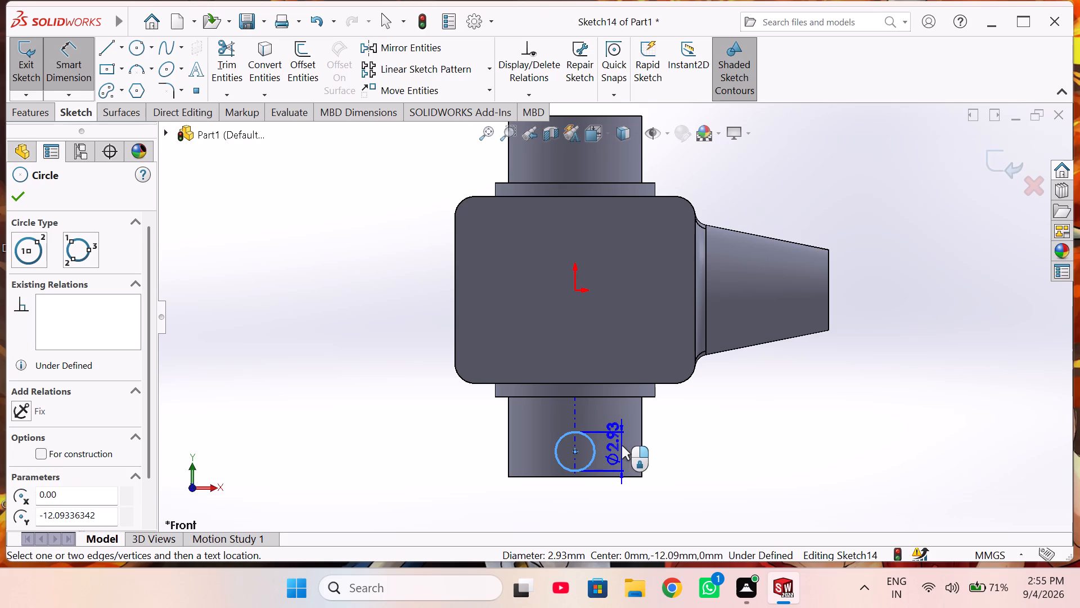
{"action": "left_click", "coordinate": [625, 451]}
{"action": "key", "text": "3"}
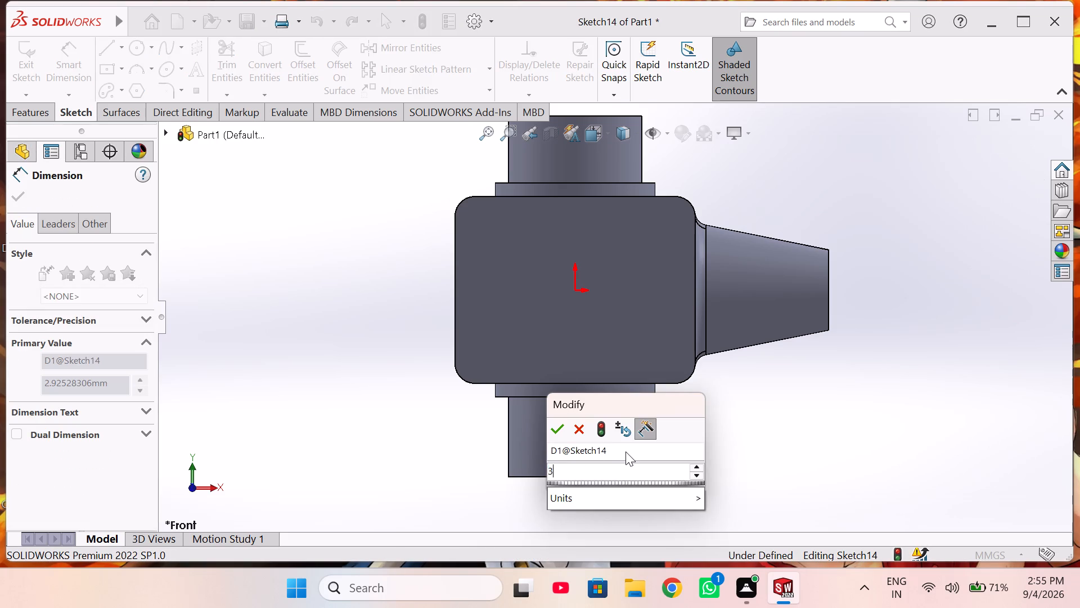
{"action": "key", "text": "Return"}
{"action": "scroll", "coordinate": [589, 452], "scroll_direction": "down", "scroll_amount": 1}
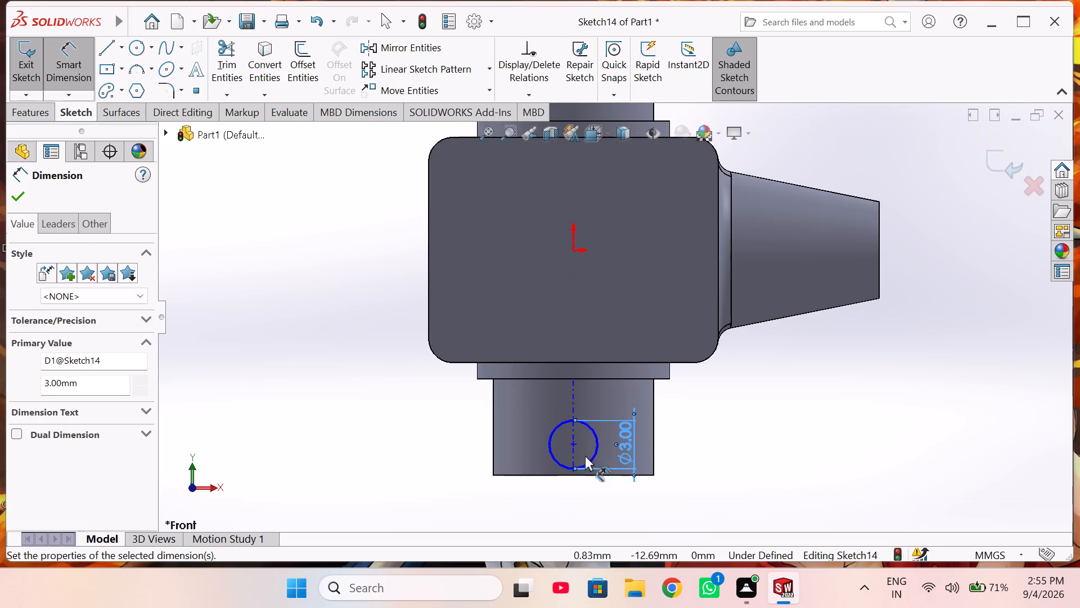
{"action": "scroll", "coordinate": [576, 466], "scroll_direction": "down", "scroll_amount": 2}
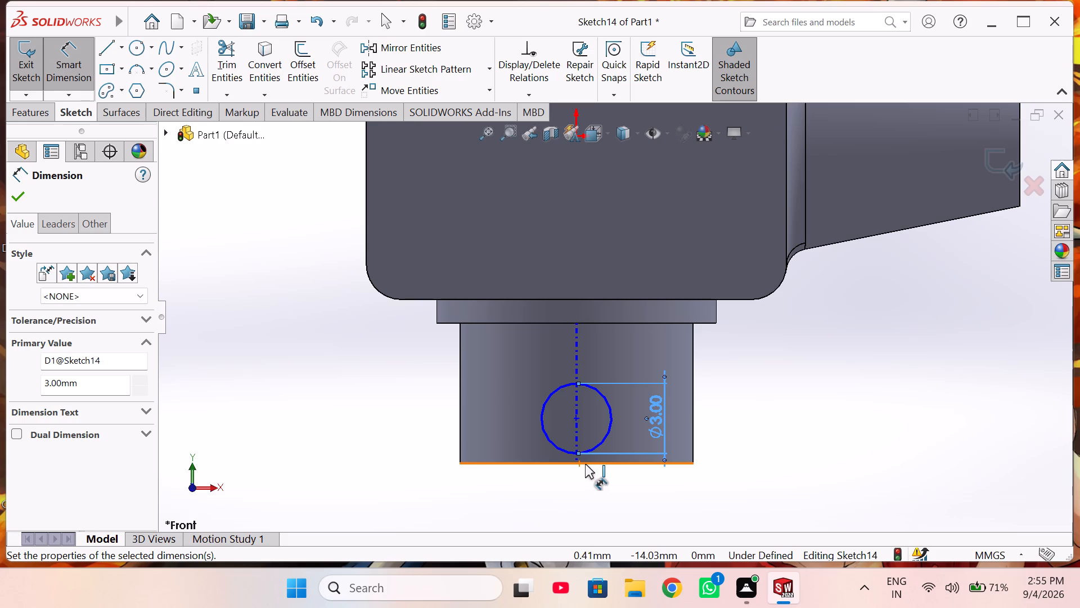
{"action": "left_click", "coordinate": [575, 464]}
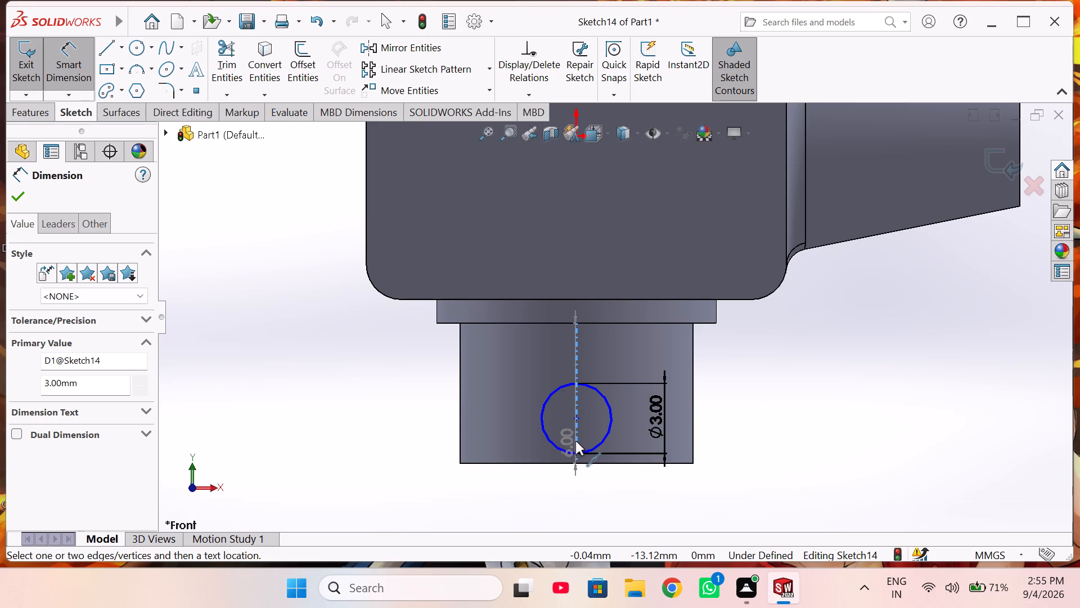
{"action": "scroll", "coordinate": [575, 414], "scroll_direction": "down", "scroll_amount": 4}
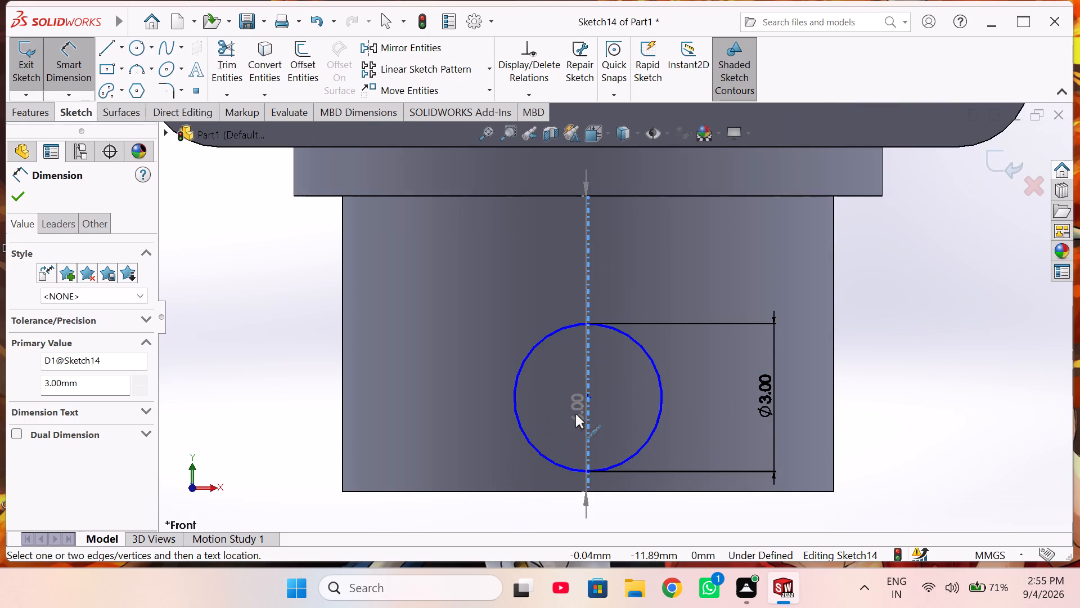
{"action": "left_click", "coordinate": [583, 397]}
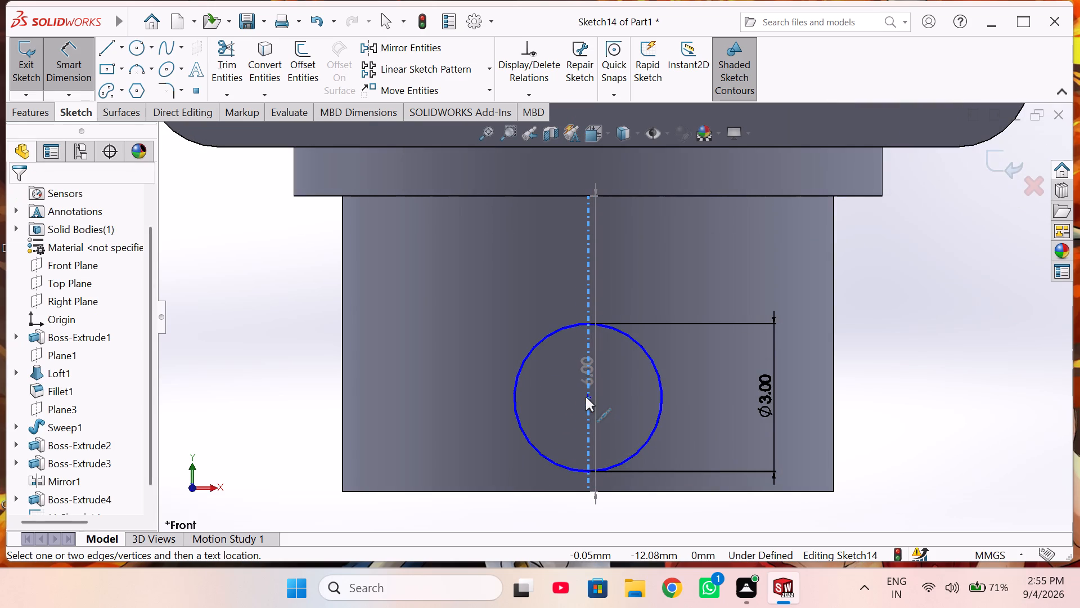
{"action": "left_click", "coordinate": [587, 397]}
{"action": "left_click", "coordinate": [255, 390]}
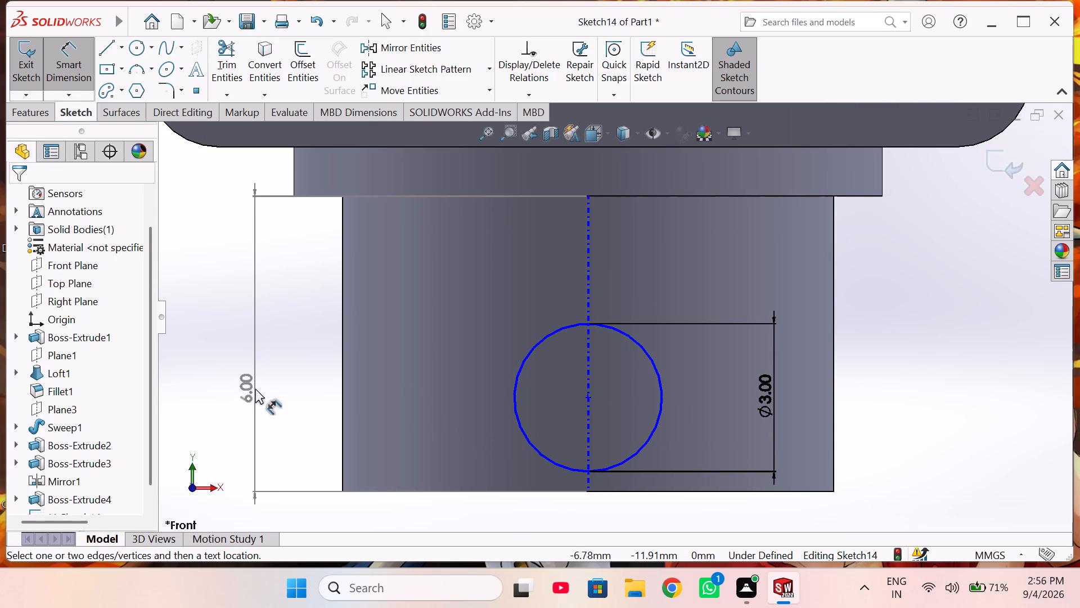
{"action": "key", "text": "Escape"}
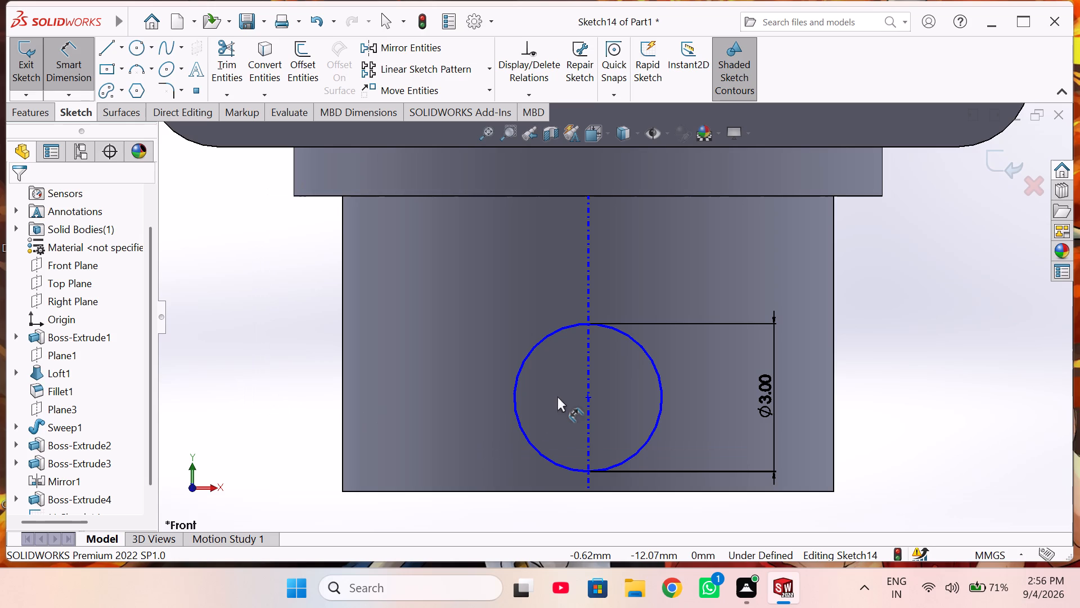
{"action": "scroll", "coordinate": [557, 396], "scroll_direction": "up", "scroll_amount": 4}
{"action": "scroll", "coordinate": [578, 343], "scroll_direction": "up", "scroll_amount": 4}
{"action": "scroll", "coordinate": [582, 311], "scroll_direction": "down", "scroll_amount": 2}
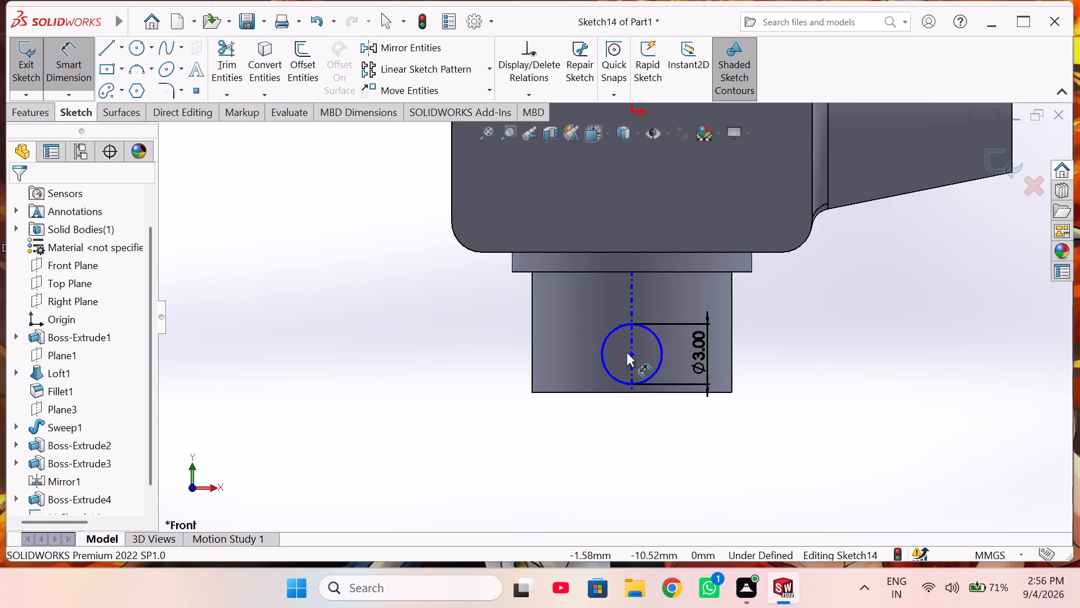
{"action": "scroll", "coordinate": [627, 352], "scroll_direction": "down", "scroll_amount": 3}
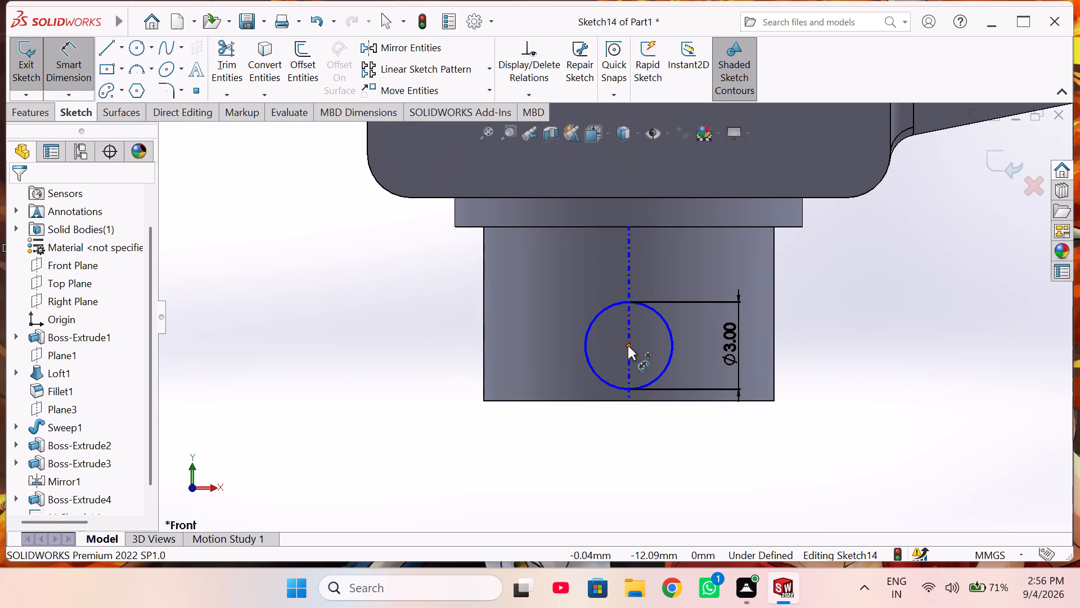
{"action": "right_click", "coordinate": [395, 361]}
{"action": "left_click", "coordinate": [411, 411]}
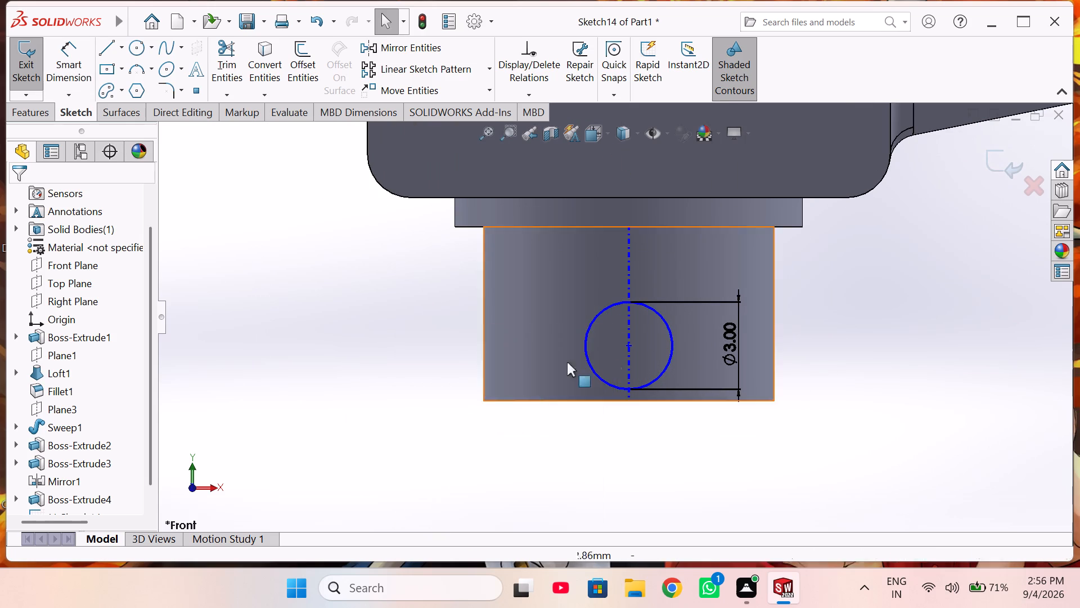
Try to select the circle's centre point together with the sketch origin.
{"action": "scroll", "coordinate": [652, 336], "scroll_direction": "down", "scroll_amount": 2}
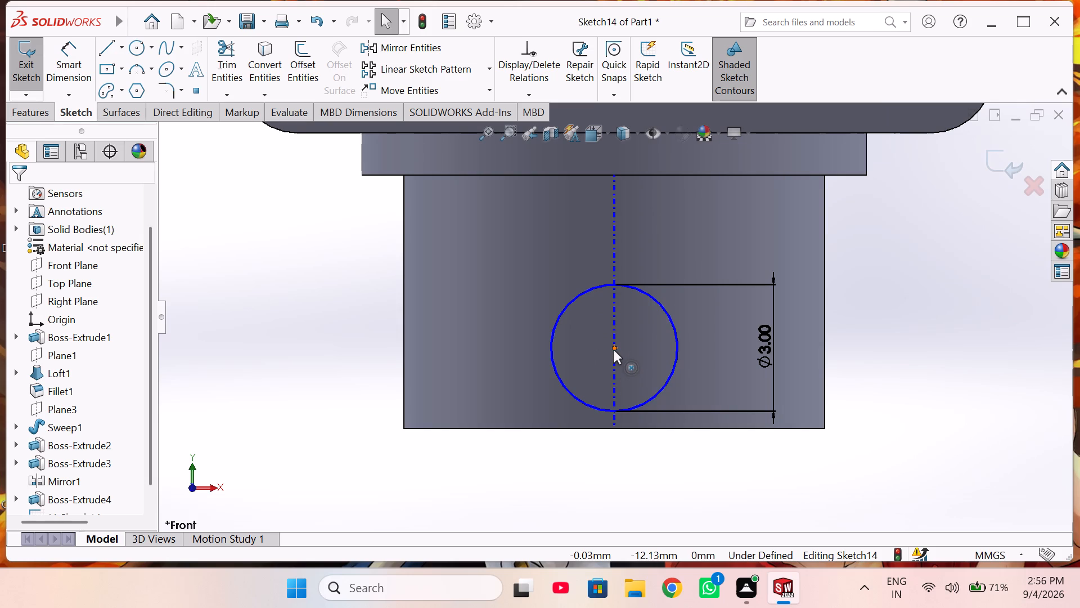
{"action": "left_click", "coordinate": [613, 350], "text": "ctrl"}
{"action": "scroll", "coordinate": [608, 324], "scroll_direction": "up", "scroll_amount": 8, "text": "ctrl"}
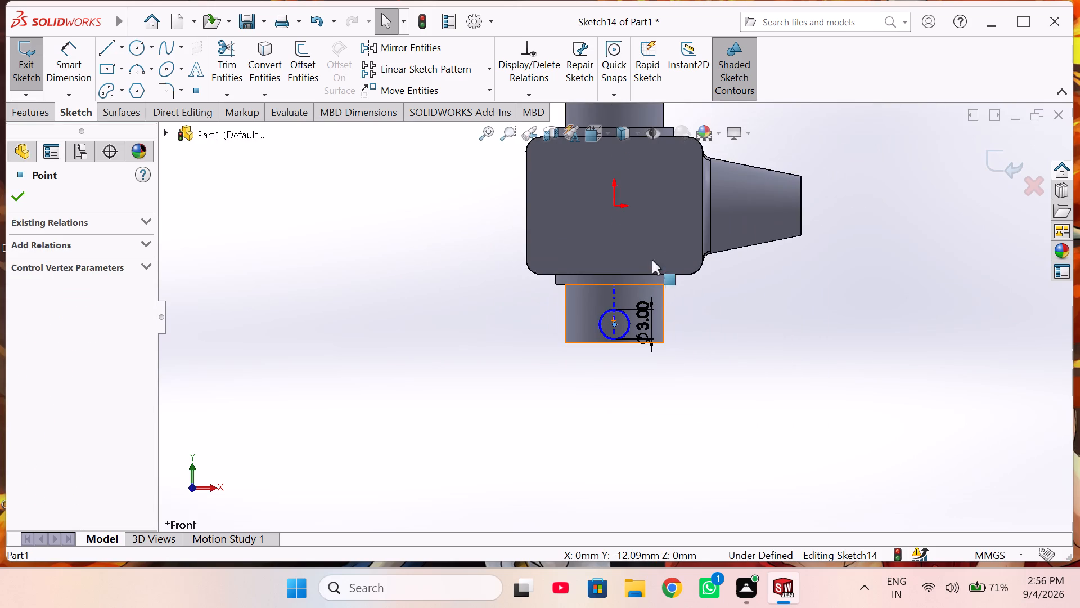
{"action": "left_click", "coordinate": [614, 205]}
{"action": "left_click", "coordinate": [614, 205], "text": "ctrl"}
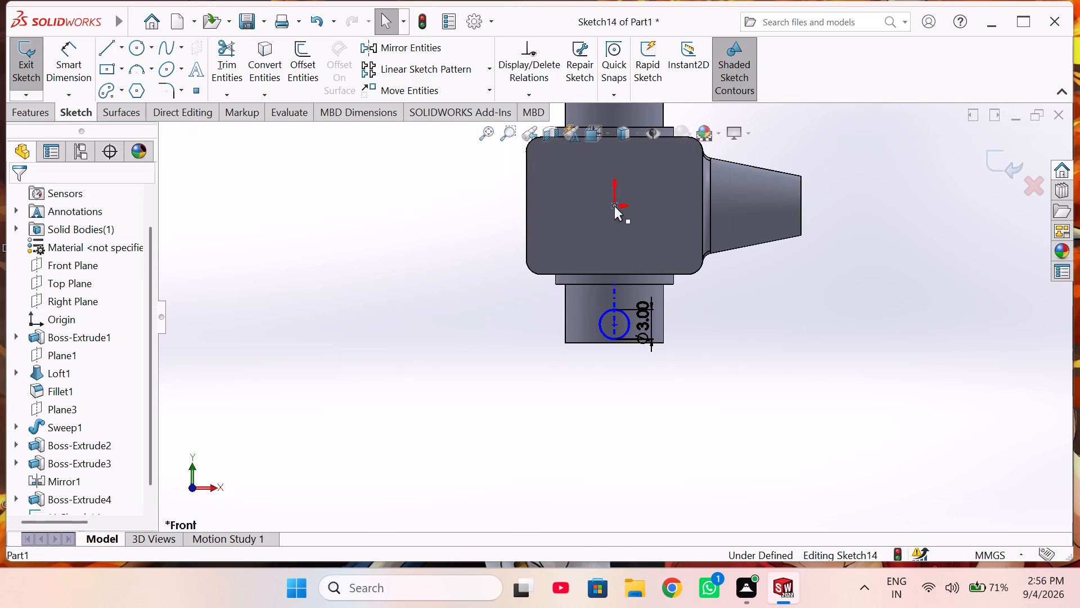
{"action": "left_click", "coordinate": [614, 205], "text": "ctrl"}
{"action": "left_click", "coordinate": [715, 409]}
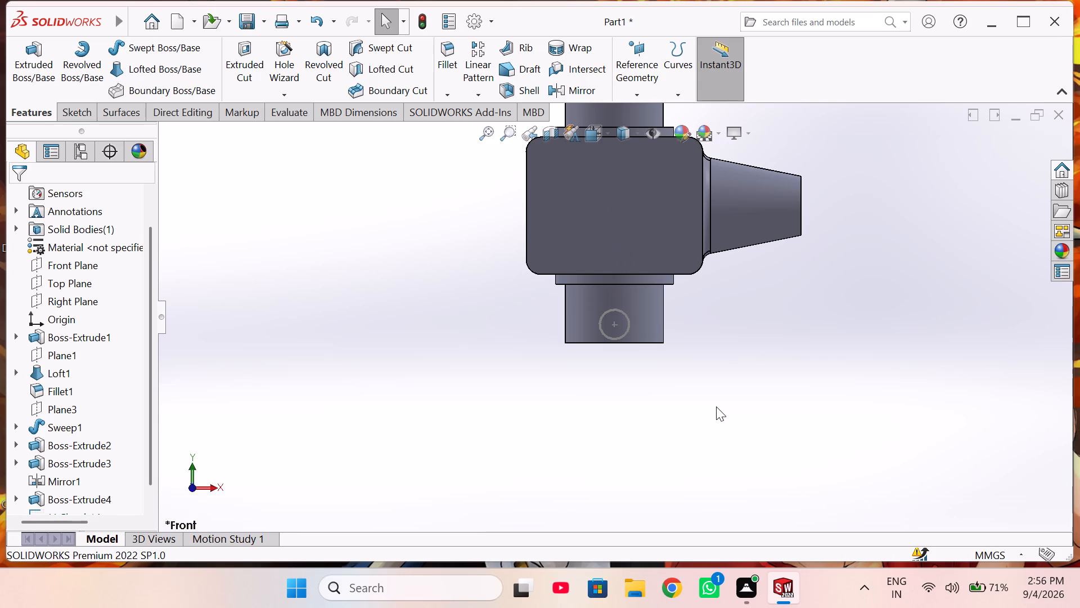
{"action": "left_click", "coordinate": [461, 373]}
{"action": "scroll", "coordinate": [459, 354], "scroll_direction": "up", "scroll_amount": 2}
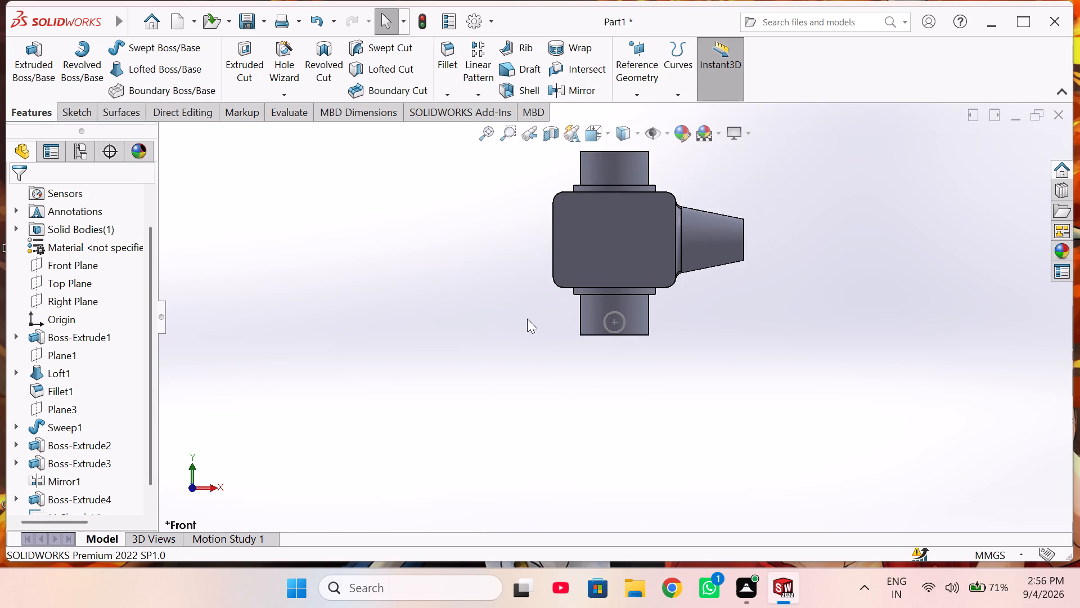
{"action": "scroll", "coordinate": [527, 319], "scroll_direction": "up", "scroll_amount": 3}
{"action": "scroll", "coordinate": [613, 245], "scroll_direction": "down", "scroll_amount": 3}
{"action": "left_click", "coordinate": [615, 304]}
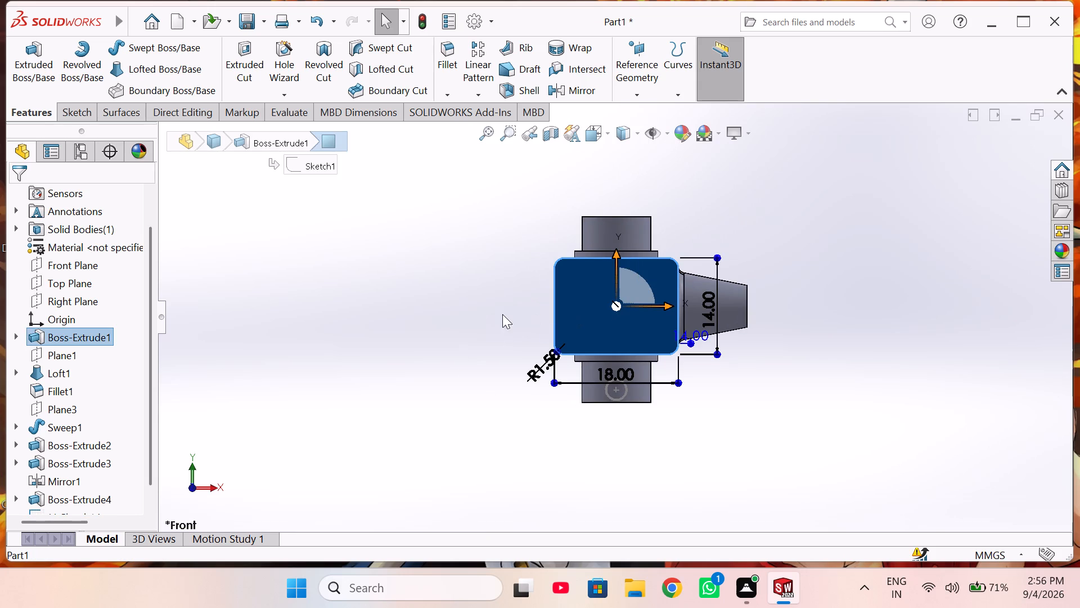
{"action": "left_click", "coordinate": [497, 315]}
Undo the exit from the circle sketch and the last change to the circle's diameter.
{"action": "key", "text": "ctrl+z"}
{"action": "key", "text": "ctrl+z"}
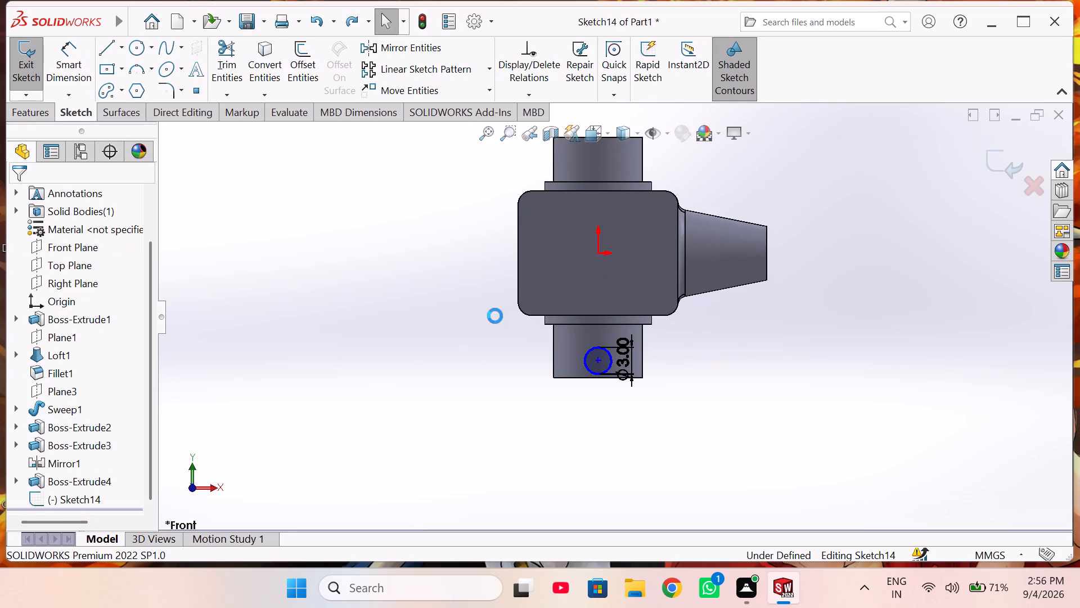
{"action": "scroll", "coordinate": [420, 386], "scroll_direction": "up", "scroll_amount": 1}
{"action": "scroll", "coordinate": [584, 327], "scroll_direction": "down", "scroll_amount": 1}
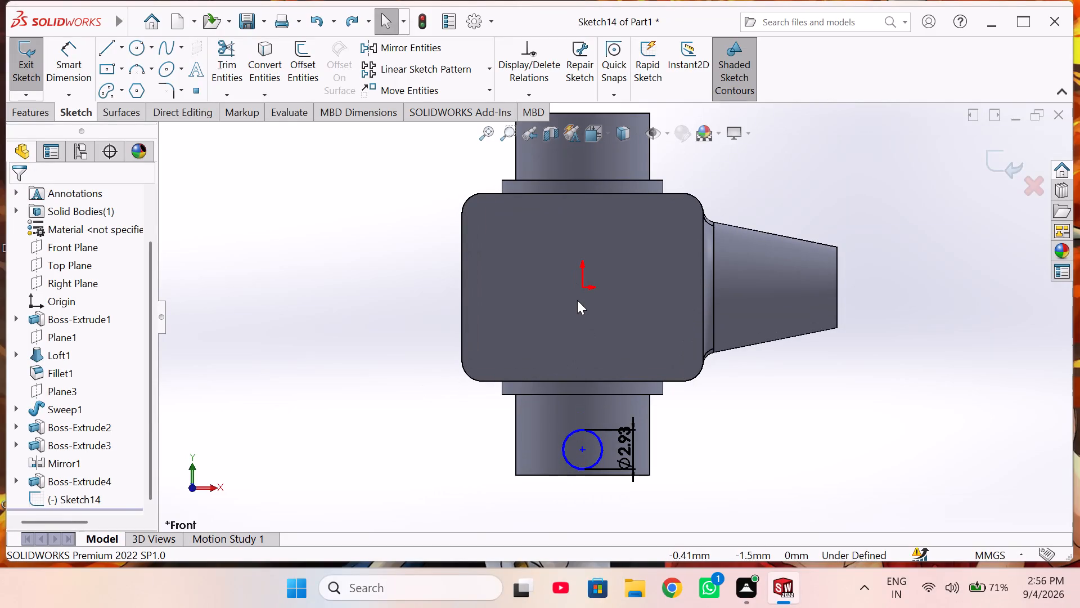
Add a Vertical relation between the circle's centre point and the sketch origin.
{"action": "left_click", "coordinate": [580, 287]}
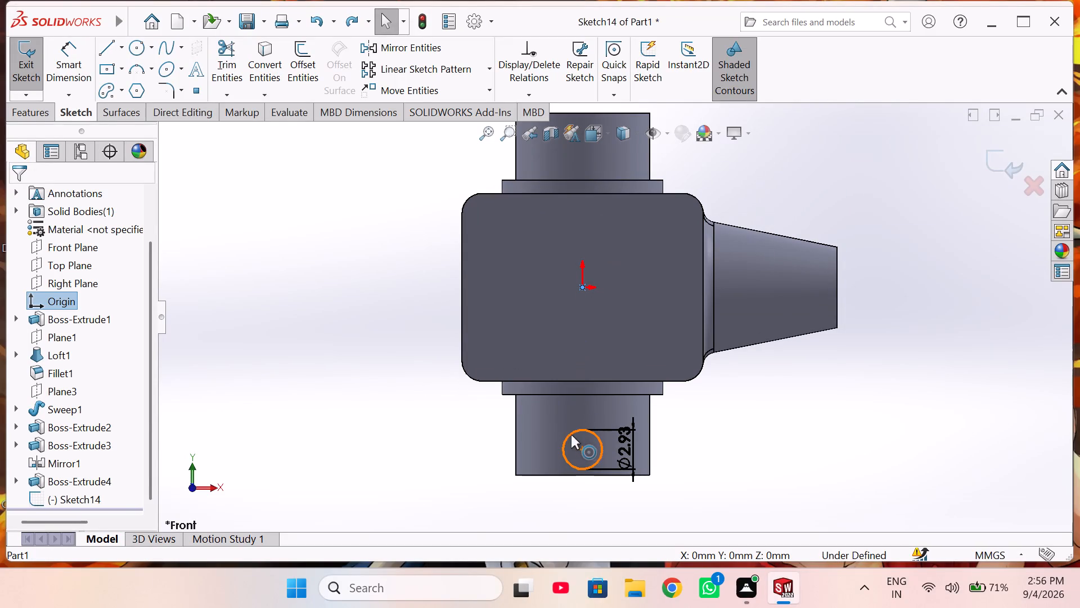
{"action": "left_click", "coordinate": [582, 450]}
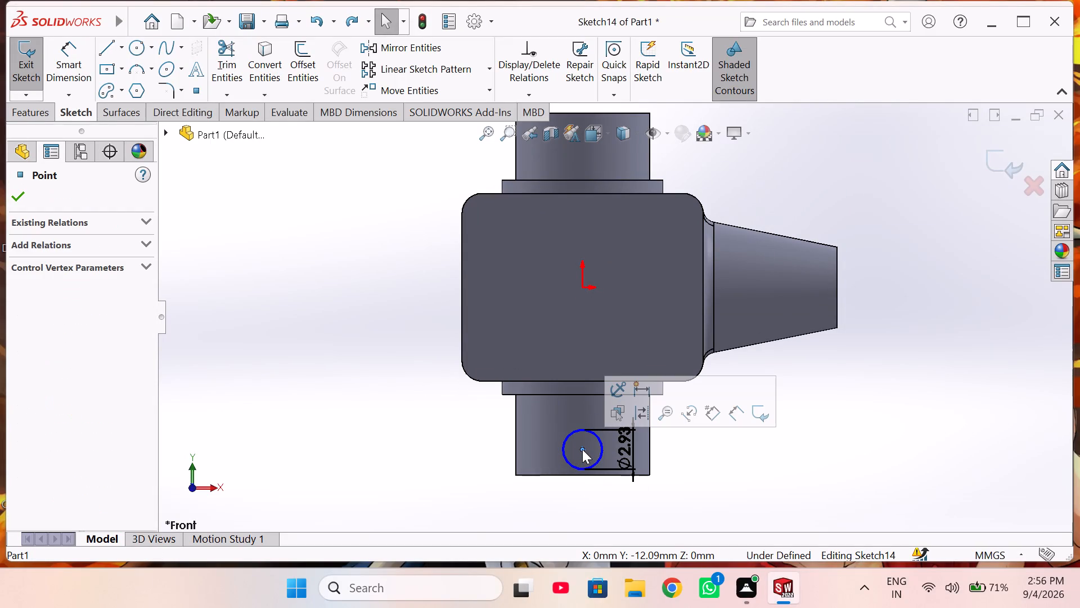
{"action": "left_click", "coordinate": [582, 449], "text": "ctrl"}
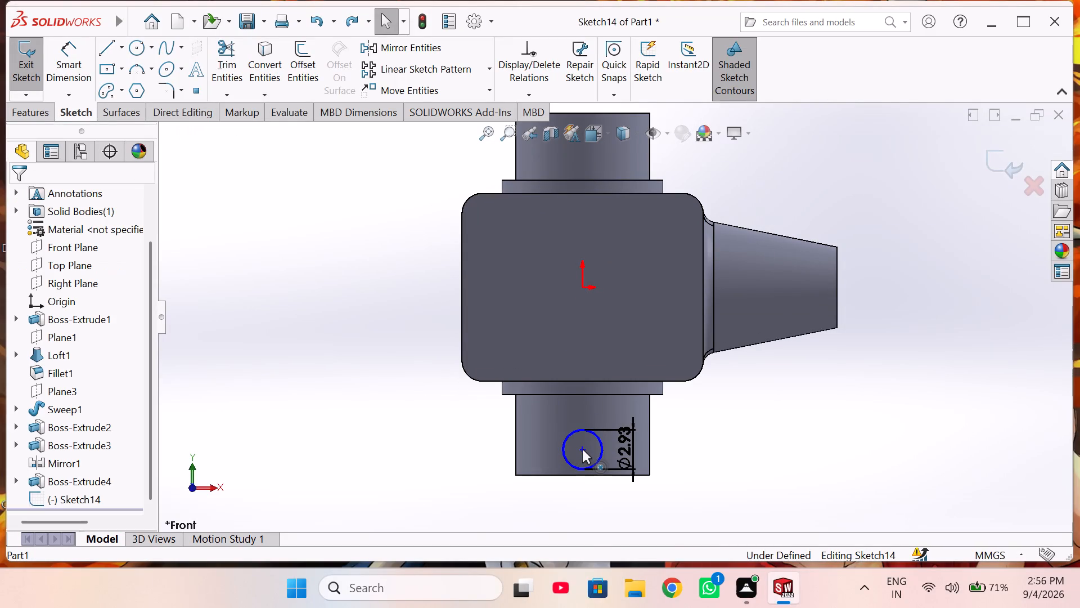
{"action": "left_click", "coordinate": [582, 449], "text": "ctrl"}
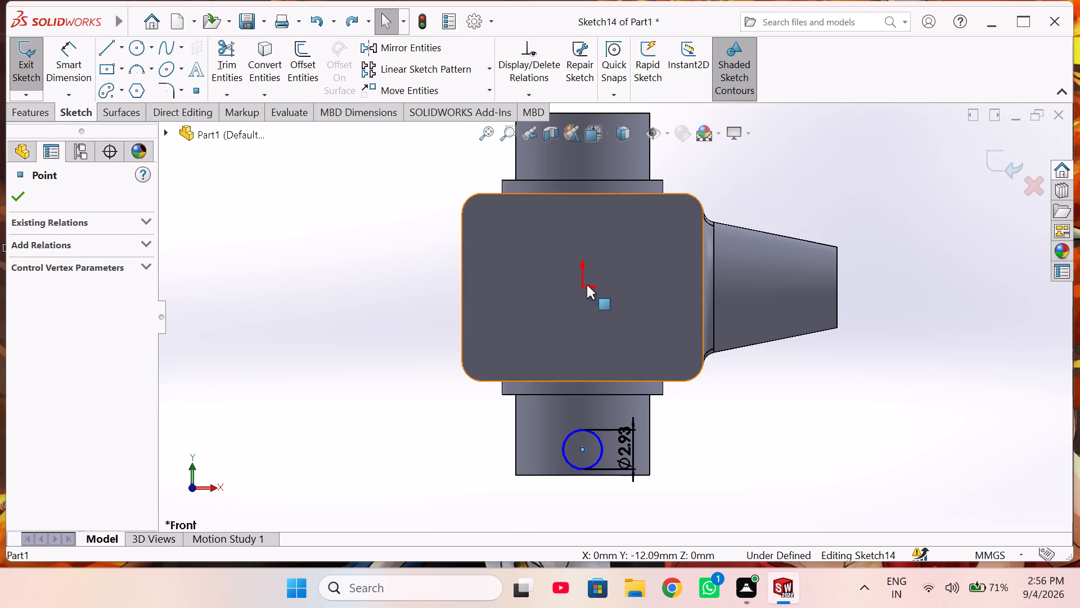
{"action": "left_click", "coordinate": [580, 287], "text": "ctrl"}
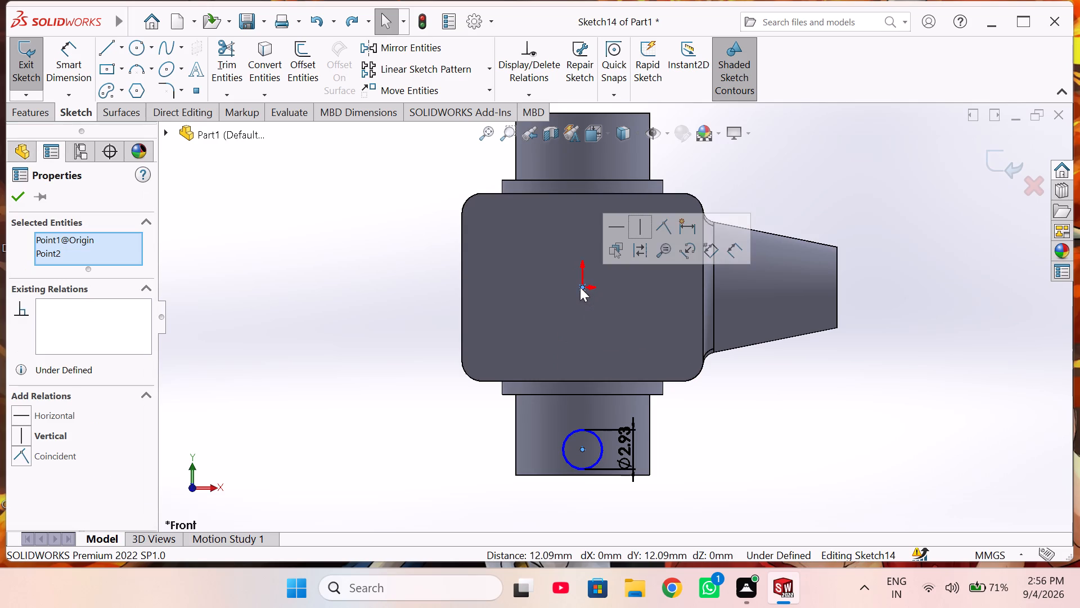
{"action": "left_click", "coordinate": [634, 229]}
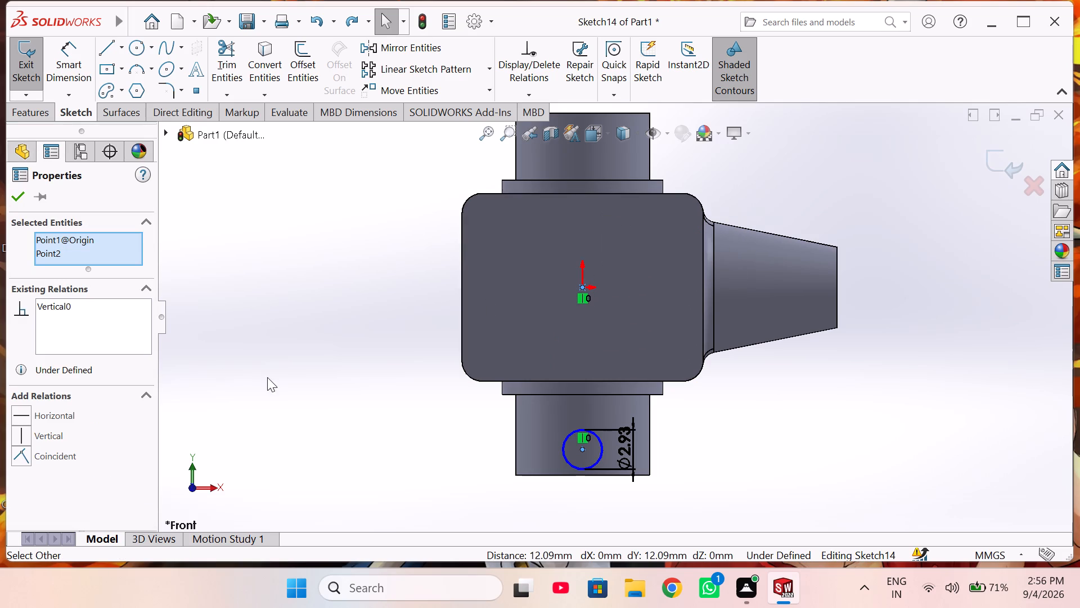
{"action": "left_click", "coordinate": [289, 359]}
Dimension the circle's centre 3 mm from the lower boss's bottom edge and exit the sketch.
{"action": "scroll", "coordinate": [558, 467], "scroll_direction": "down", "scroll_amount": 3}
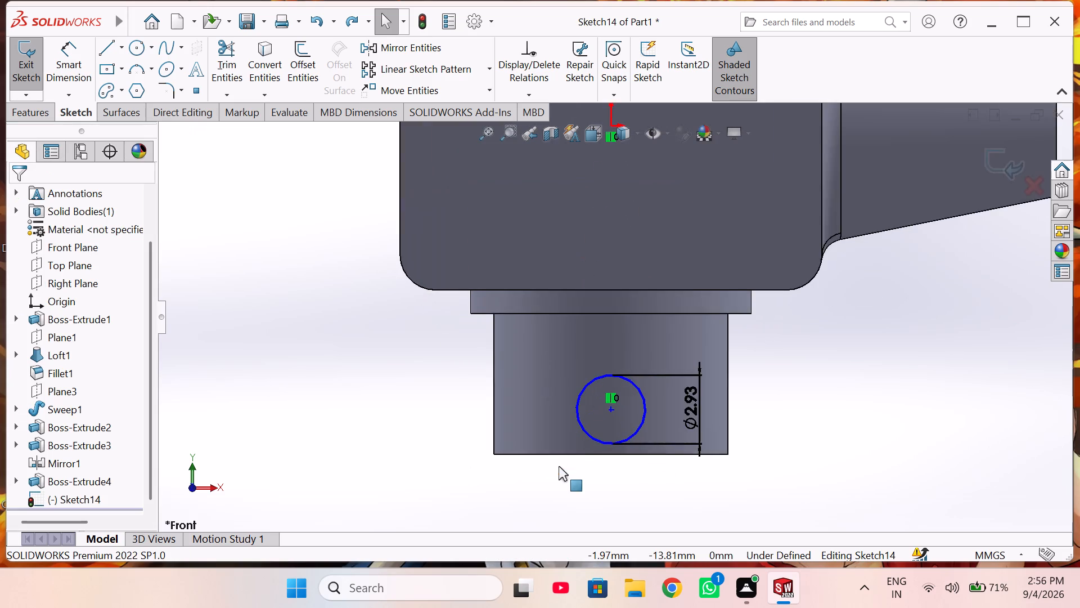
{"action": "scroll", "coordinate": [578, 449], "scroll_direction": "up", "scroll_amount": 2}
{"action": "scroll", "coordinate": [629, 363], "scroll_direction": "down", "scroll_amount": 2}
{"action": "right_click_drag", "start_coordinate": [804, 367], "coordinate": [805, 367]}
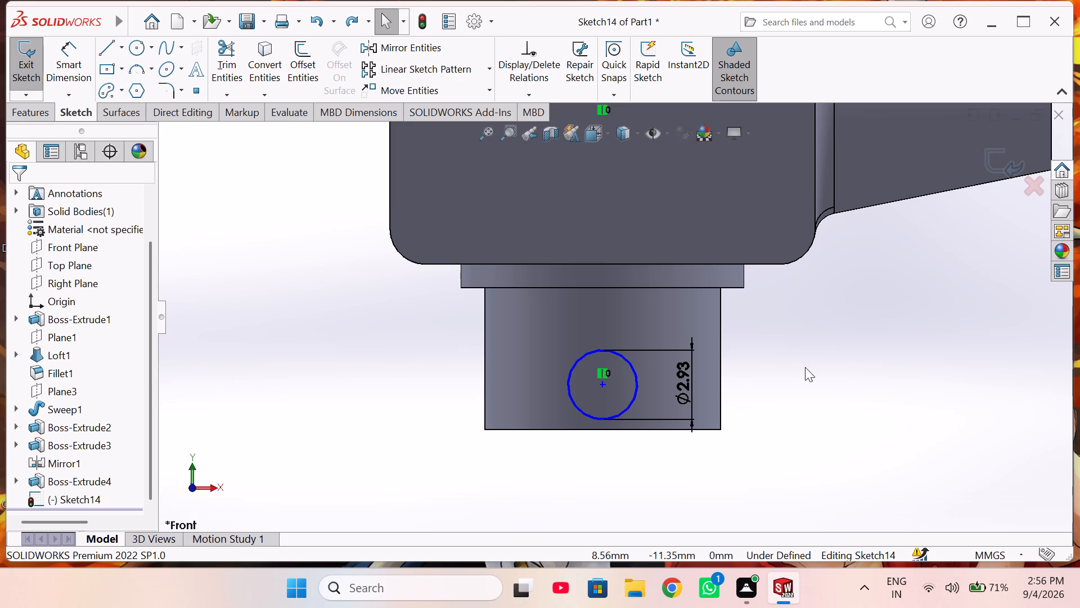
{"action": "right_click_drag", "start_coordinate": [805, 367], "coordinate": [890, 357]}
{"action": "right_click_drag", "start_coordinate": [821, 410], "coordinate": [831, 324]}
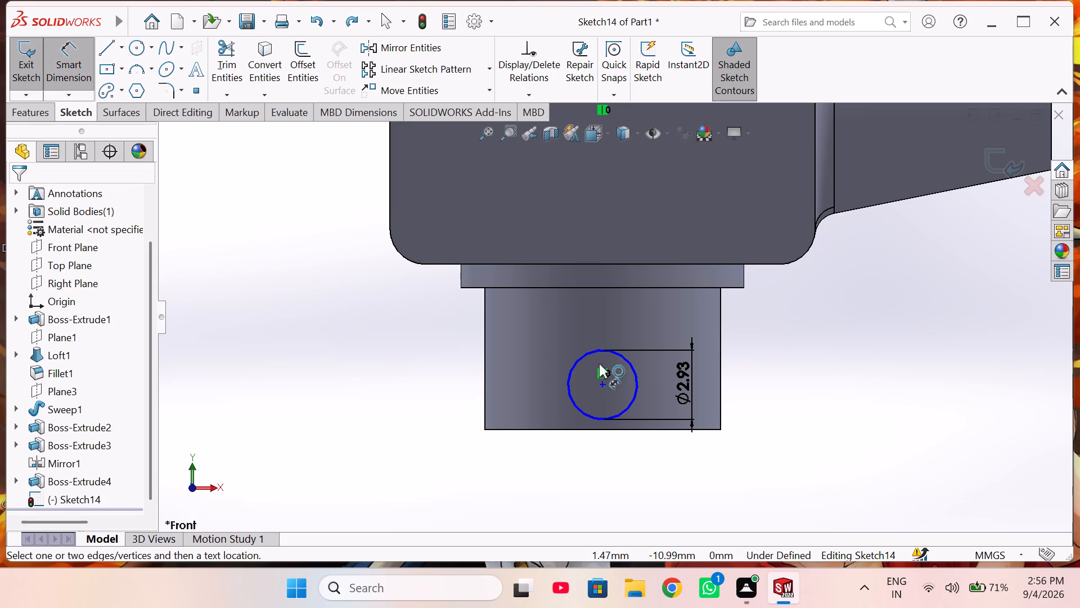
{"action": "scroll", "coordinate": [547, 370], "scroll_direction": "down", "scroll_amount": 3}
{"action": "left_click", "coordinate": [658, 385]}
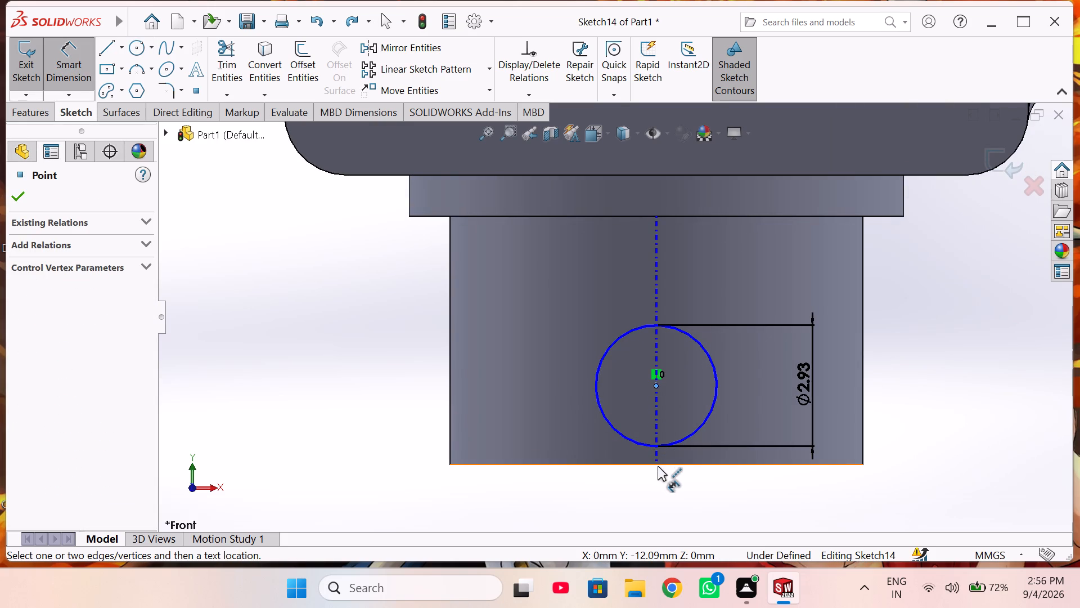
{"action": "left_click", "coordinate": [682, 466]}
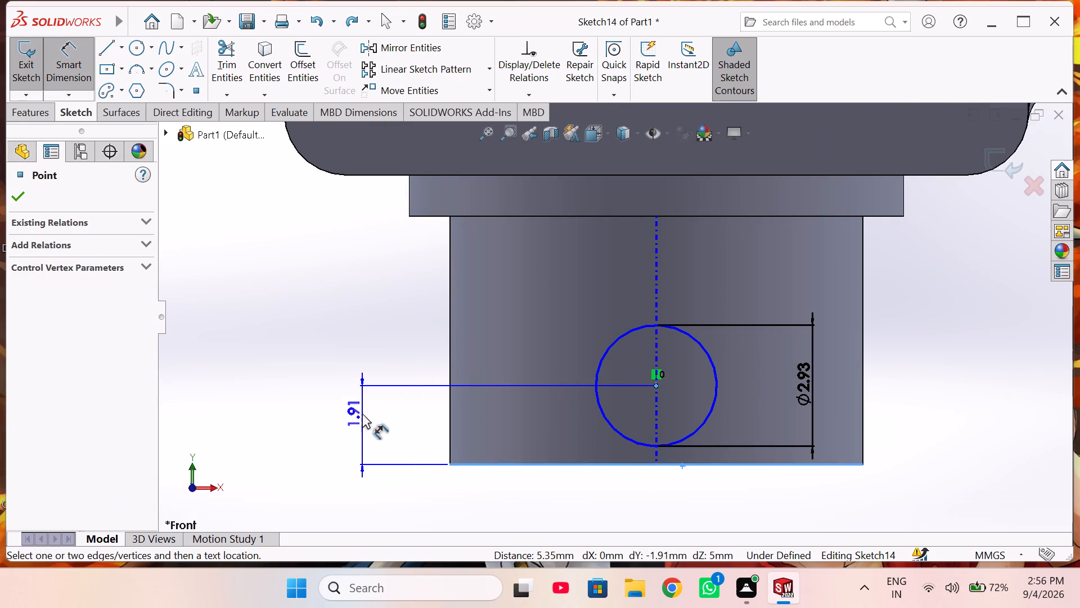
{"action": "left_click", "coordinate": [362, 413]}
{"action": "key", "text": "3"}
{"action": "key", "text": "Return"}
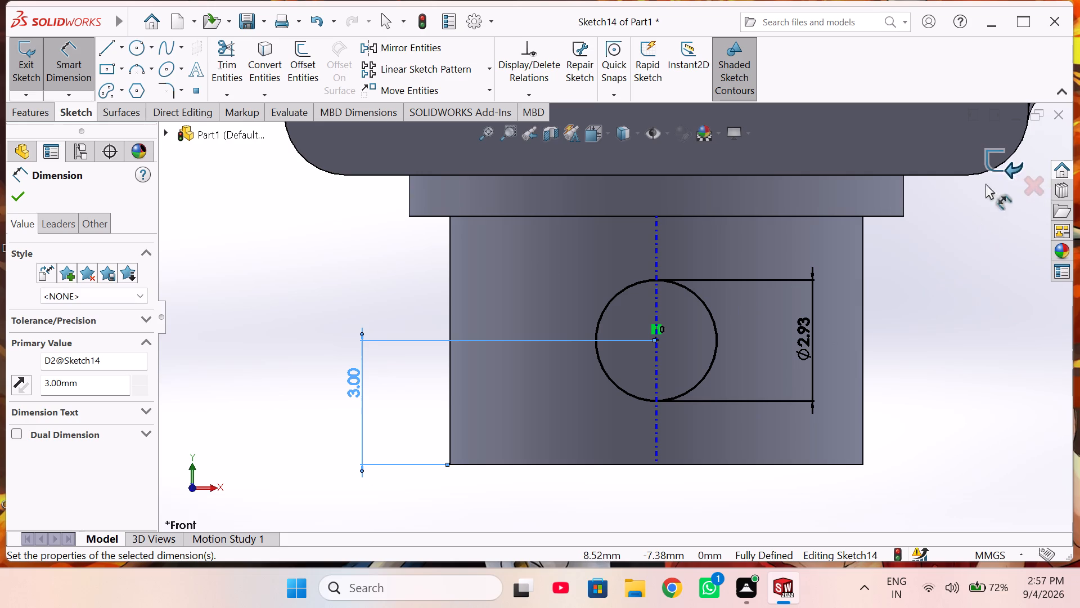
{"action": "right_click", "coordinate": [947, 244]}
{"action": "left_click", "coordinate": [967, 295]}
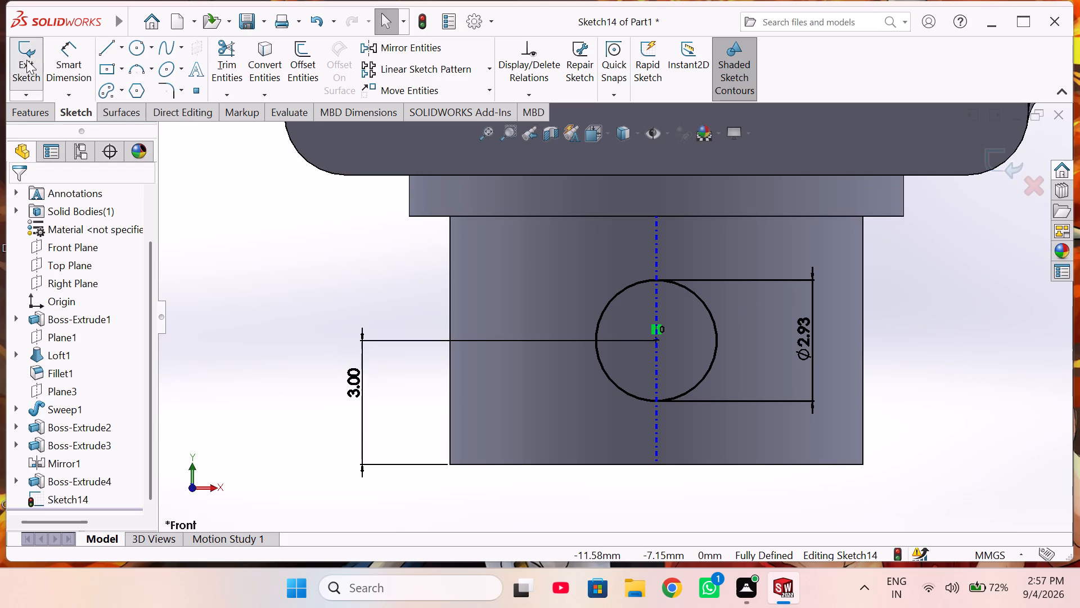
{"action": "left_click", "coordinate": [26, 60]}
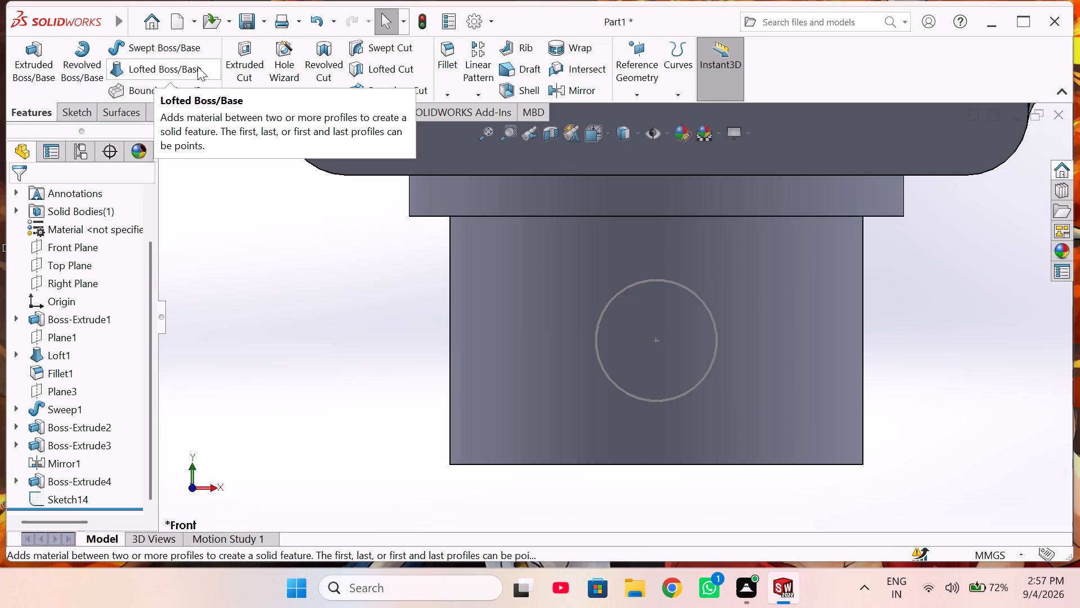
Cut-extrude the circle through the lower boss using Mid Plane with a 25 mm depth.
{"action": "left_click", "coordinate": [251, 64]}
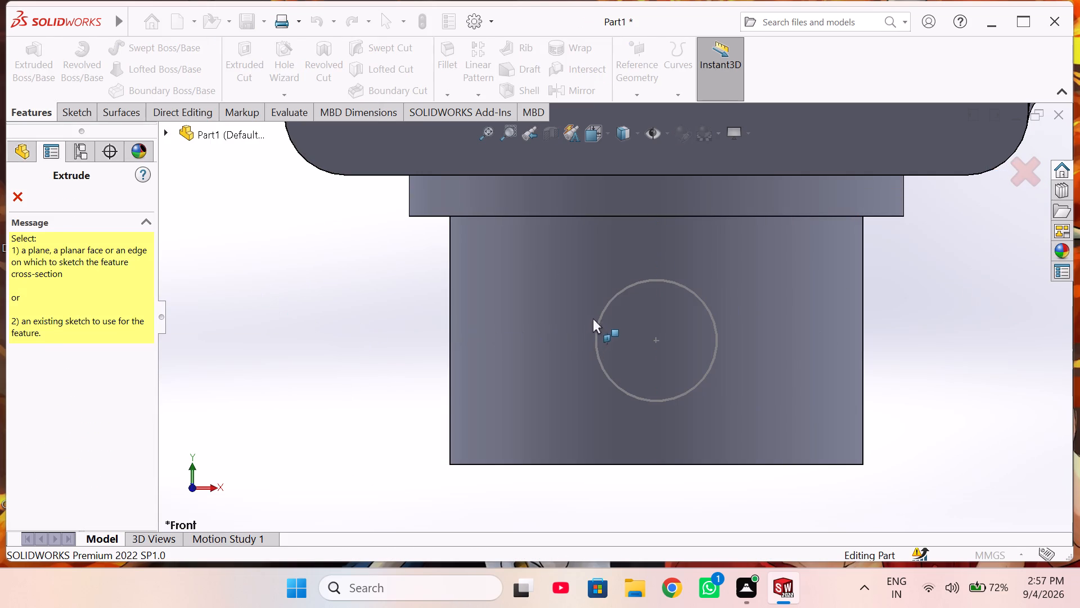
{"action": "left_click", "coordinate": [603, 313]}
{"action": "middle_click_drag", "start_coordinate": [450, 370], "coordinate": [486, 385]}
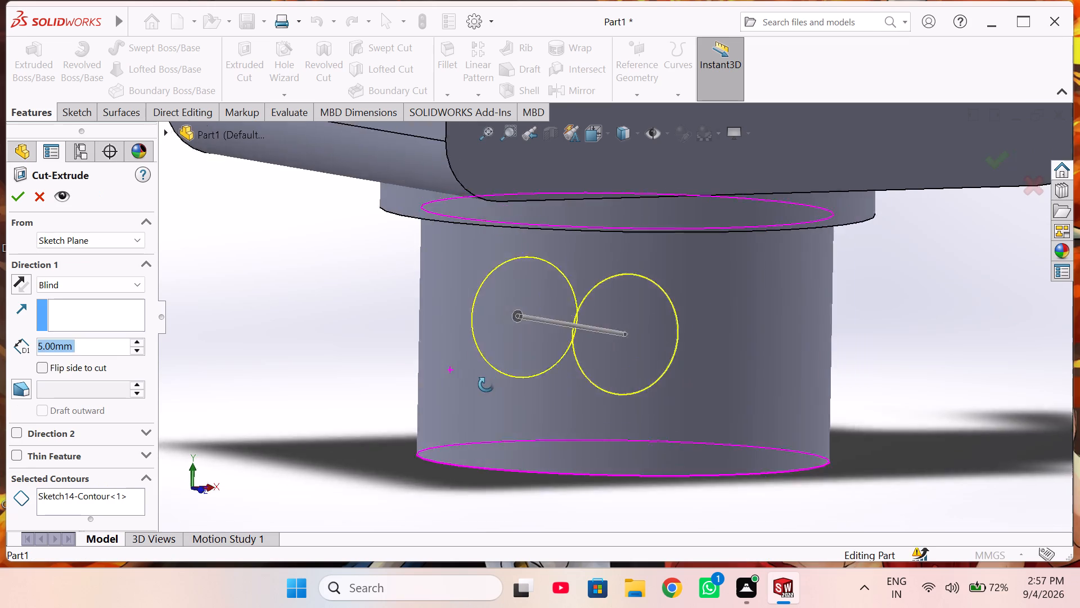
{"action": "middle_click_drag", "start_coordinate": [486, 385], "coordinate": [523, 385]}
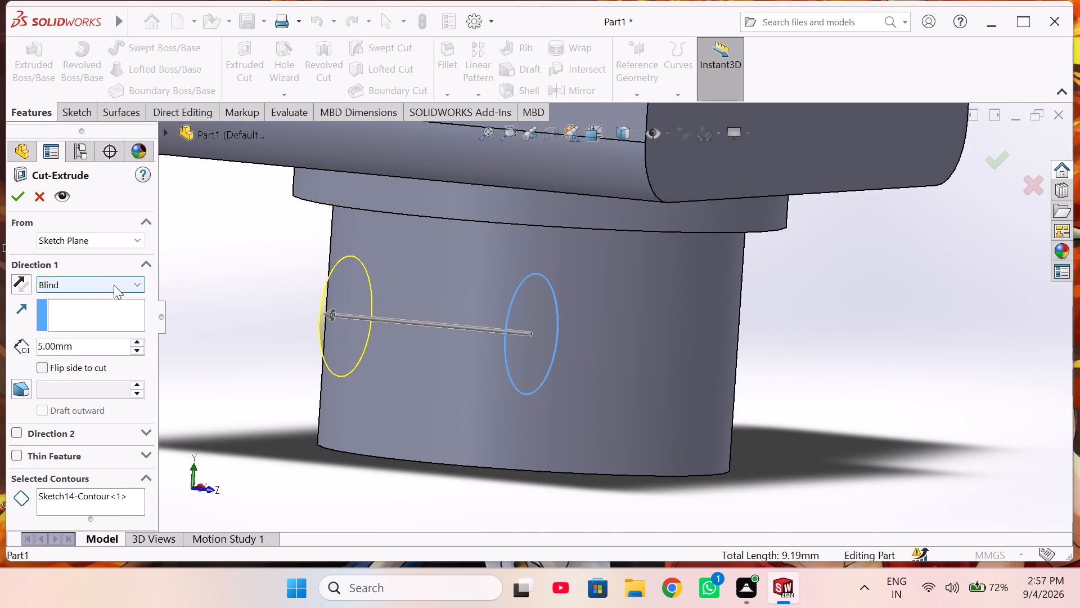
{"action": "left_click", "coordinate": [114, 285]}
{"action": "left_click", "coordinate": [97, 390]}
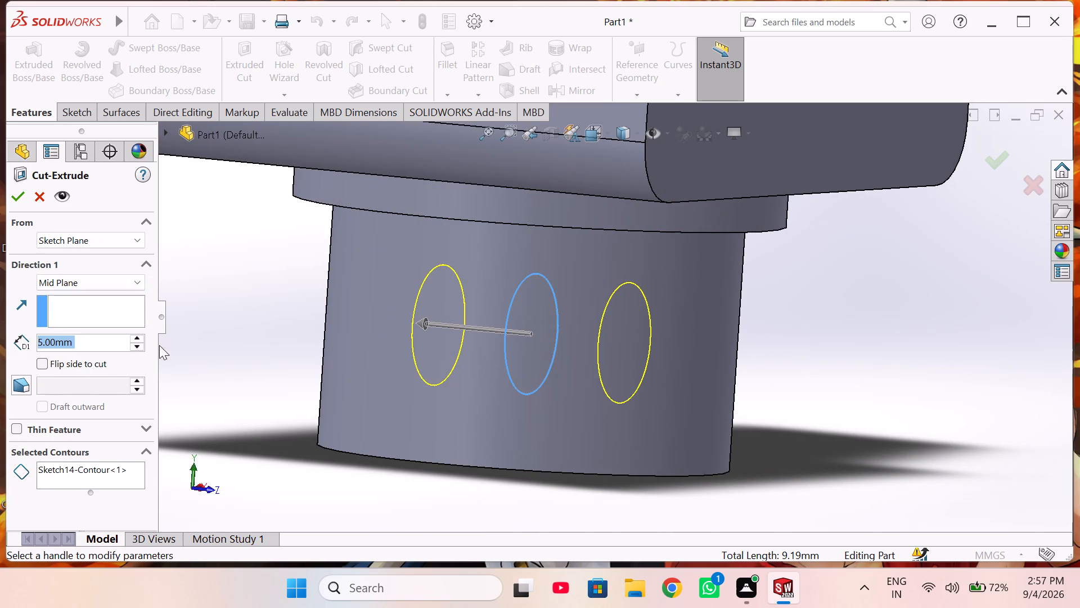
{"action": "double_click", "coordinate": [138, 335]}
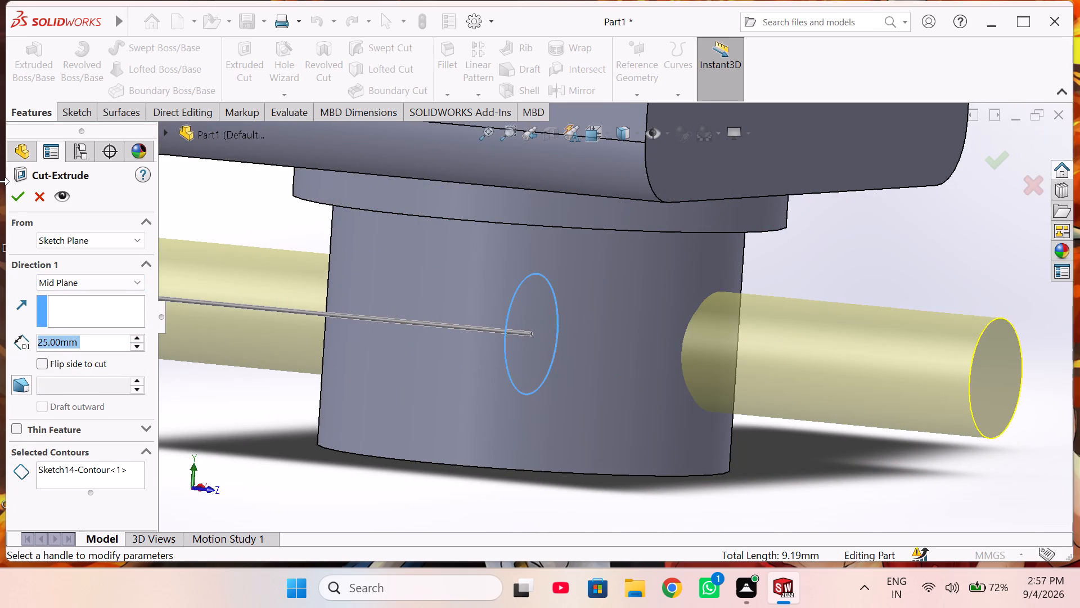
{"action": "left_click", "coordinate": [12, 200]}
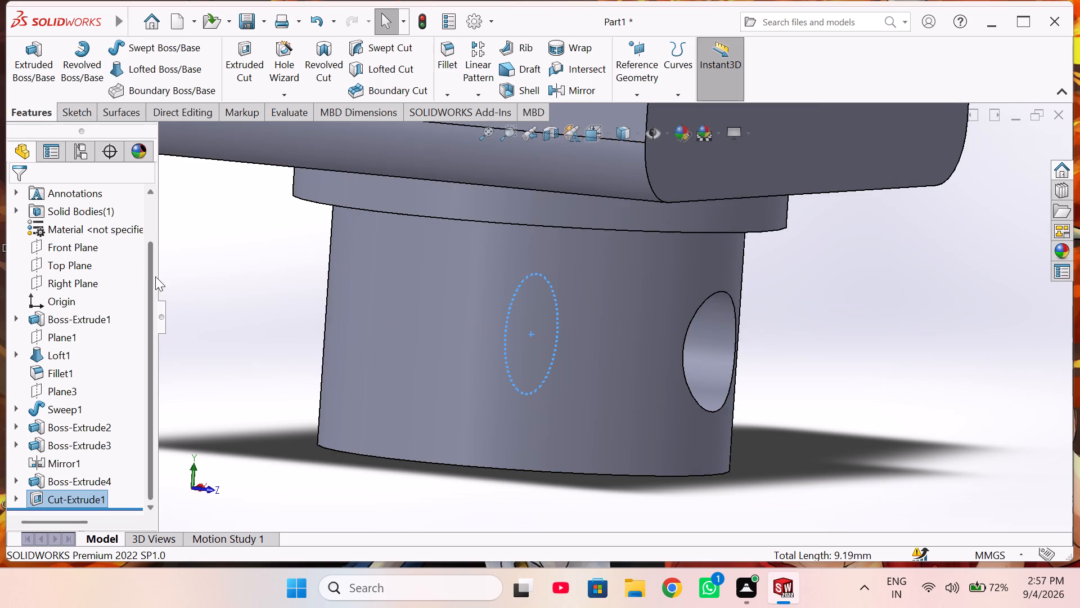
Examine the cross hole in the lower boss and the overall part from several angles.
{"action": "left_click", "coordinate": [155, 276]}
{"action": "left_click", "coordinate": [204, 281]}
{"action": "middle_click_drag", "start_coordinate": [255, 338], "coordinate": [332, 366]}
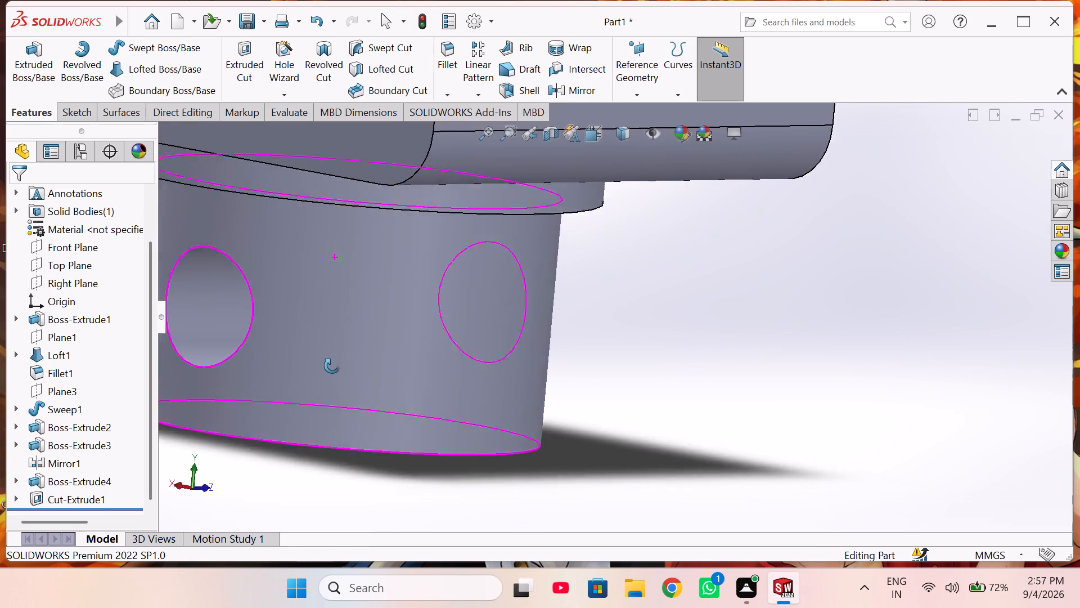
{"action": "middle_click_drag", "start_coordinate": [332, 366], "coordinate": [277, 350]}
{"action": "scroll", "coordinate": [277, 350], "scroll_direction": "up", "scroll_amount": 1}
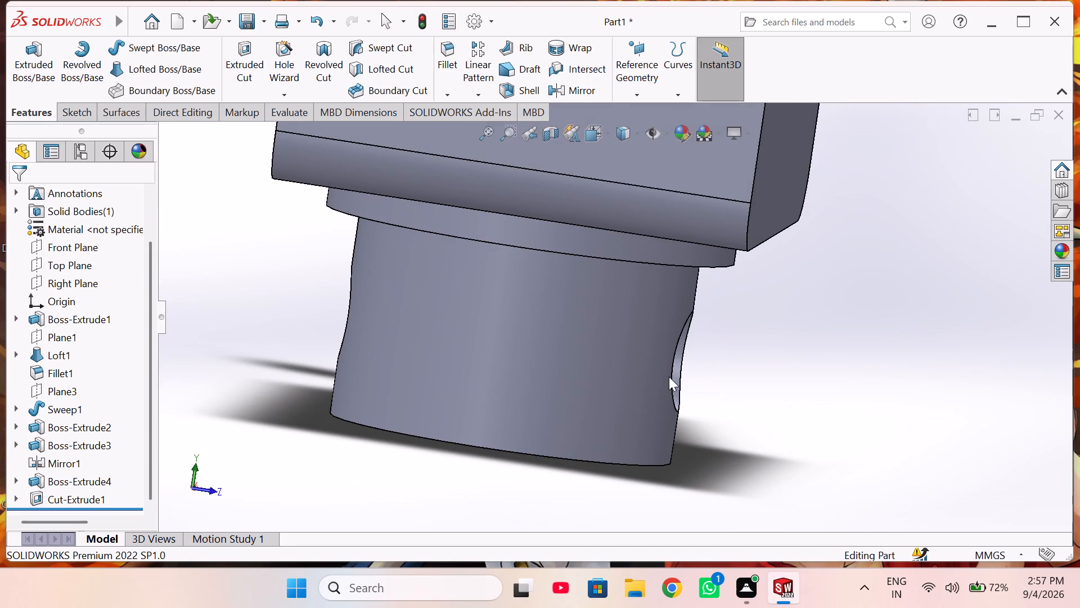
{"action": "left_click", "coordinate": [780, 380]}
{"action": "middle_click_drag", "start_coordinate": [763, 381], "coordinate": [699, 399]}
{"action": "scroll", "coordinate": [709, 419], "scroll_direction": "up", "scroll_amount": 2}
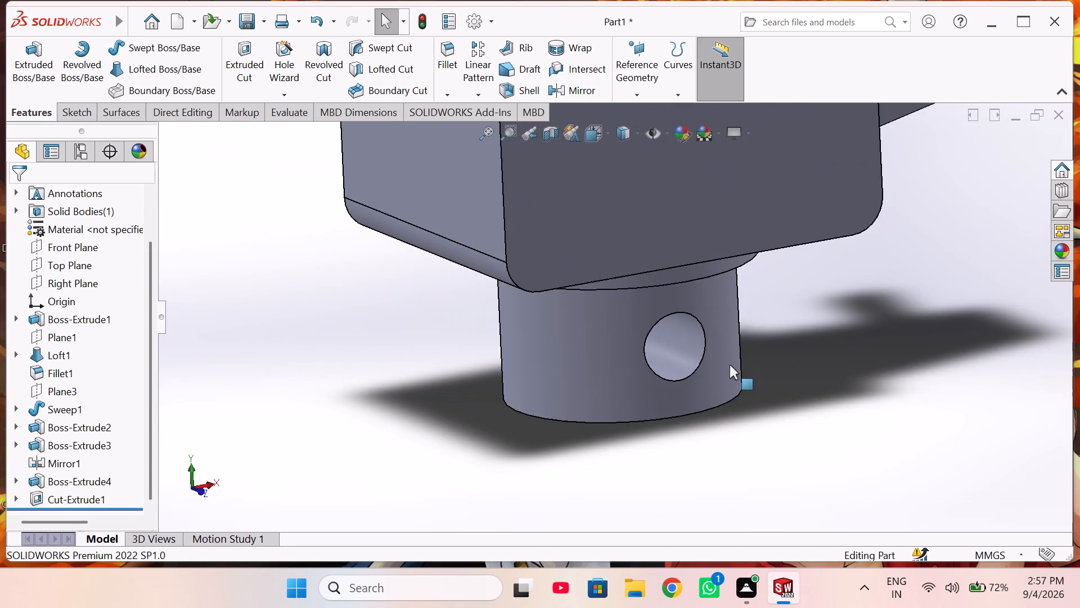
{"action": "scroll", "coordinate": [730, 365], "scroll_direction": "up", "scroll_amount": 7}
{"action": "scroll", "coordinate": [667, 245], "scroll_direction": "down", "scroll_amount": 3}
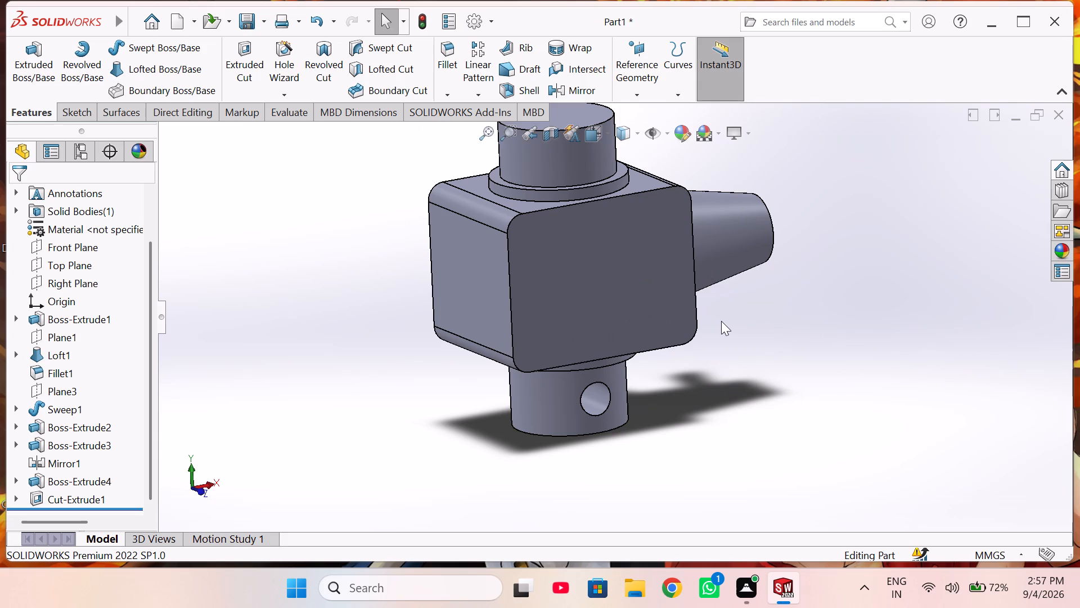
{"action": "middle_click_drag", "start_coordinate": [719, 321], "coordinate": [656, 346]}
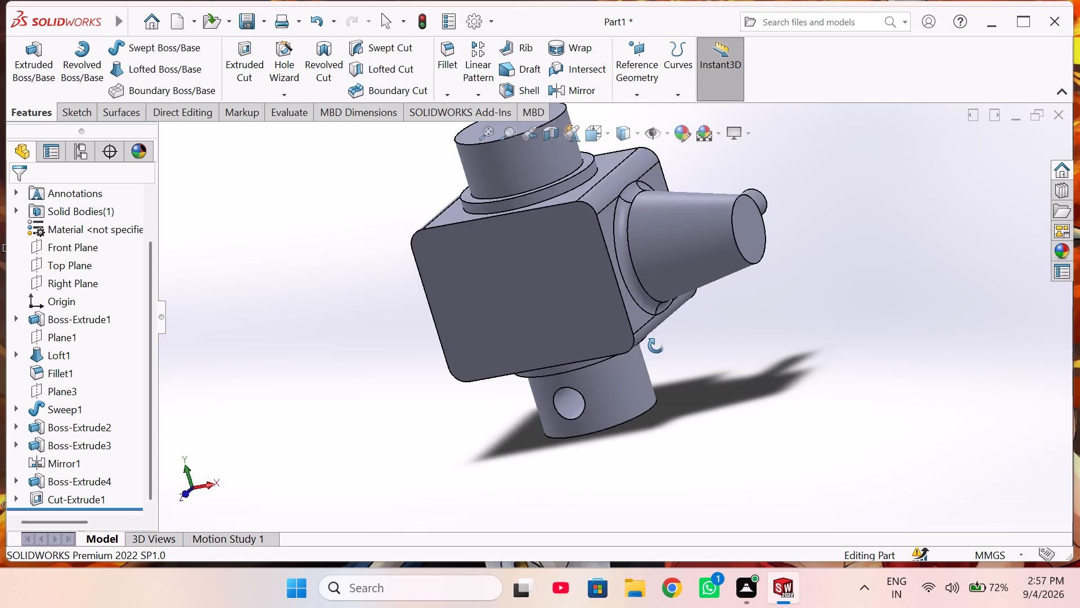
{"action": "middle_click_drag", "start_coordinate": [656, 346], "coordinate": [752, 343]}
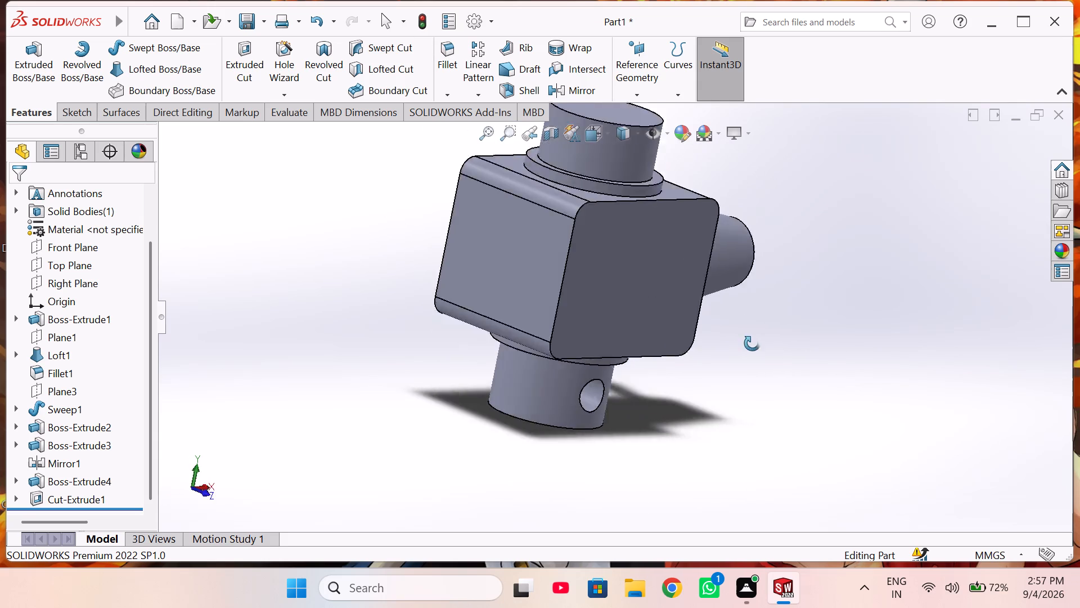
{"action": "middle_click_drag", "start_coordinate": [752, 343], "coordinate": [755, 354]}
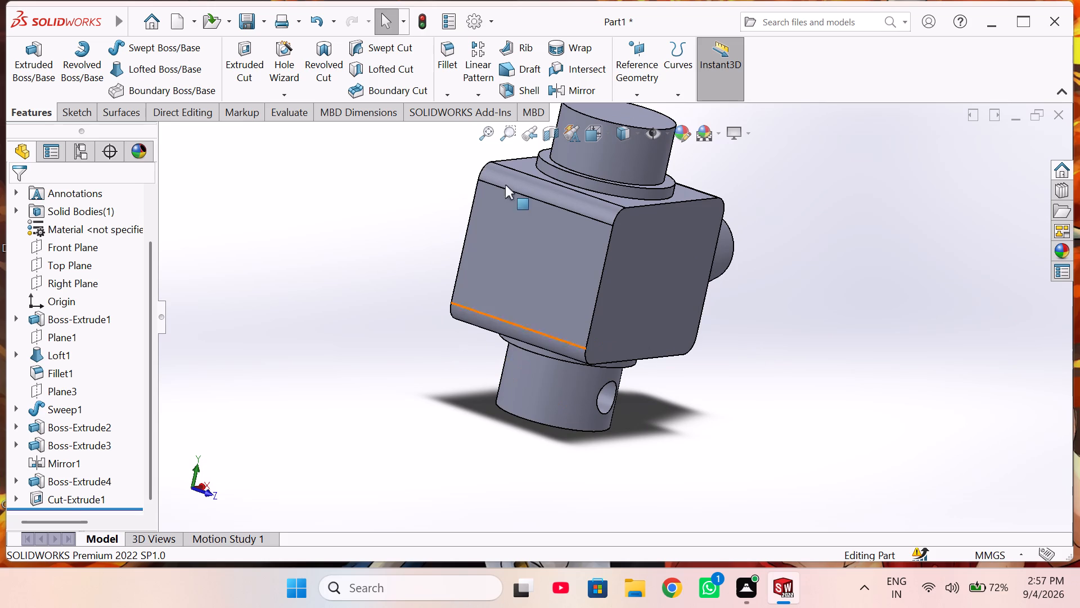
Start a sketch on the block's flat face opposite the tapered loft and draw a circle about 8.3 mm in diameter centred on the origin.
{"action": "left_click", "coordinate": [548, 255]}
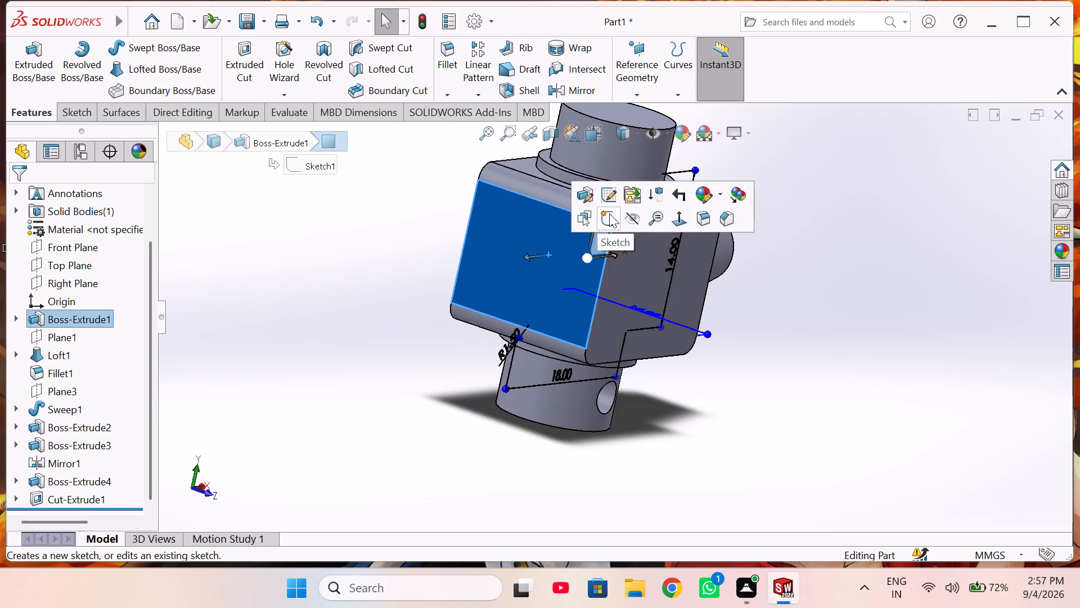
{"action": "left_click", "coordinate": [609, 213]}
{"action": "left_click", "coordinate": [424, 267]}
{"action": "right_click_drag", "start_coordinate": [743, 283], "coordinate": [748, 283]}
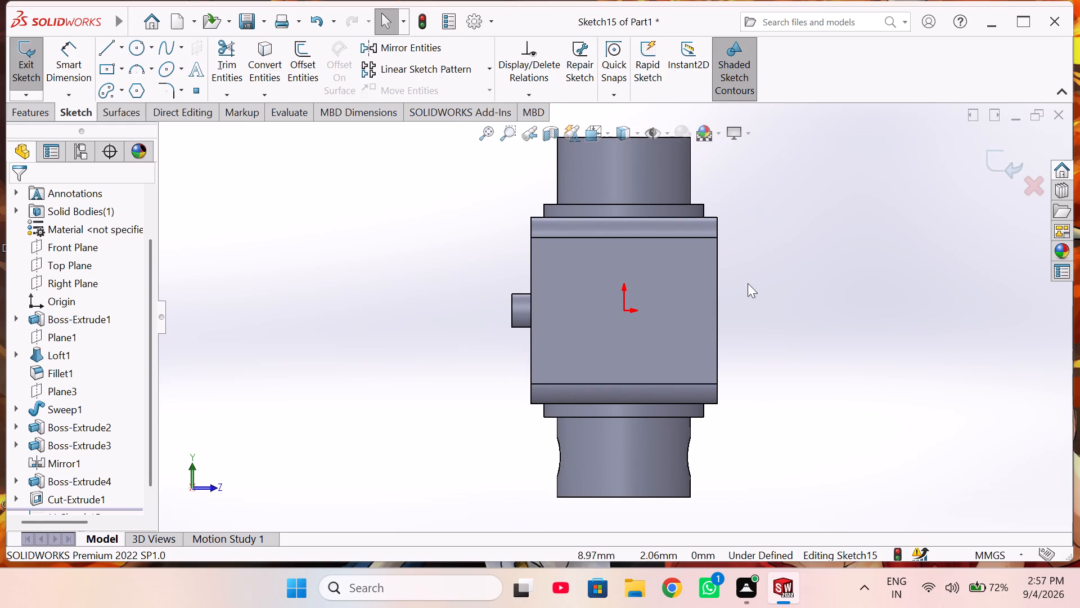
{"action": "right_click_drag", "start_coordinate": [748, 283], "coordinate": [844, 289]}
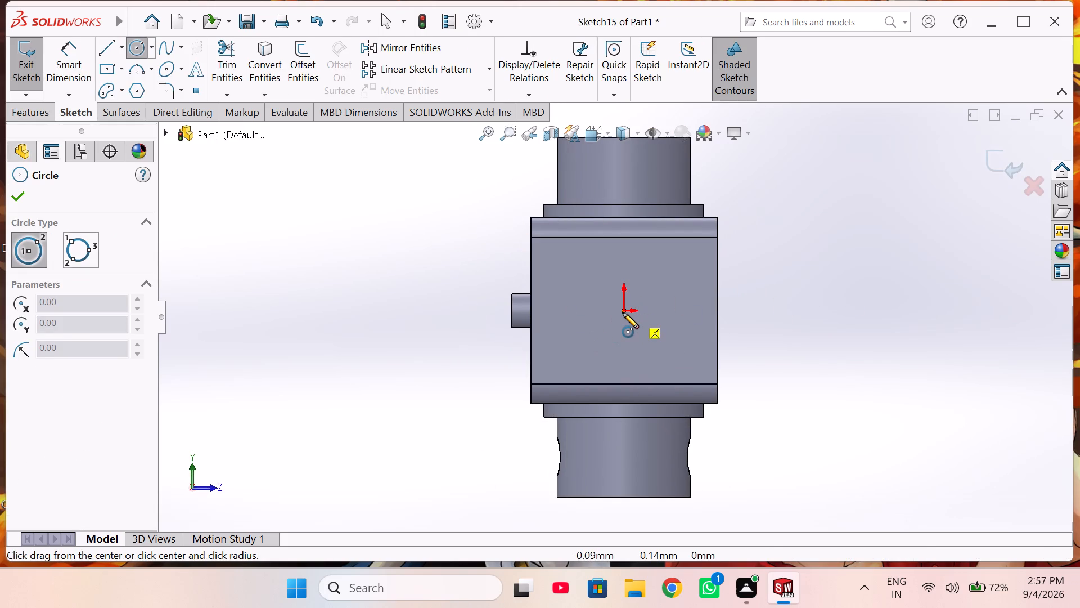
{"action": "left_click", "coordinate": [623, 312]}
{"action": "left_click", "coordinate": [669, 342]}
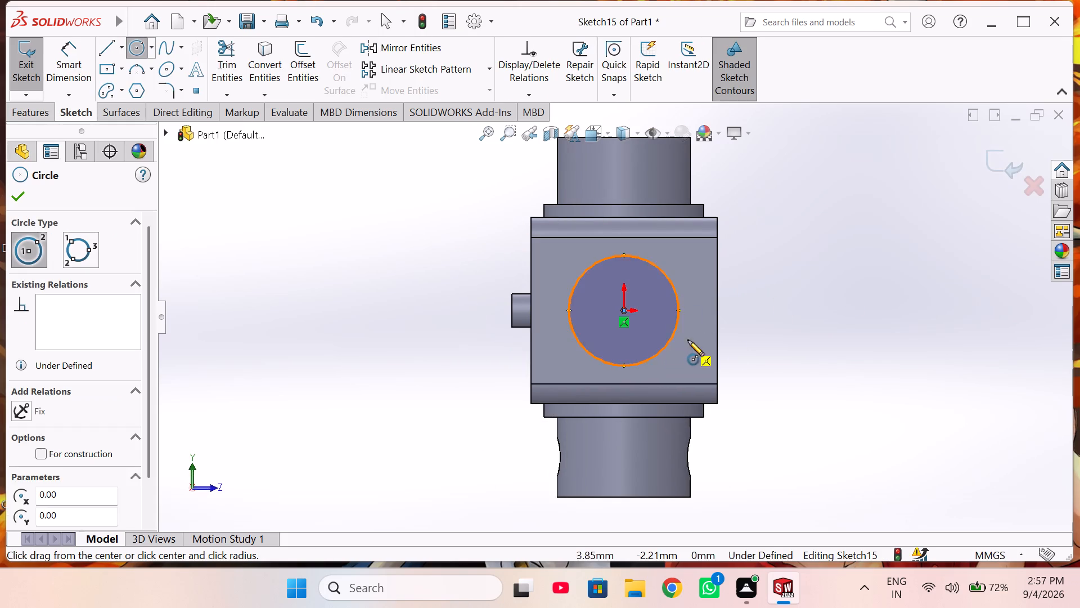
Dimension the new circle's diameter as 8.5 mm.
{"action": "right_click_drag", "start_coordinate": [775, 336], "coordinate": [786, 238]}
{"action": "left_click", "coordinate": [678, 302]}
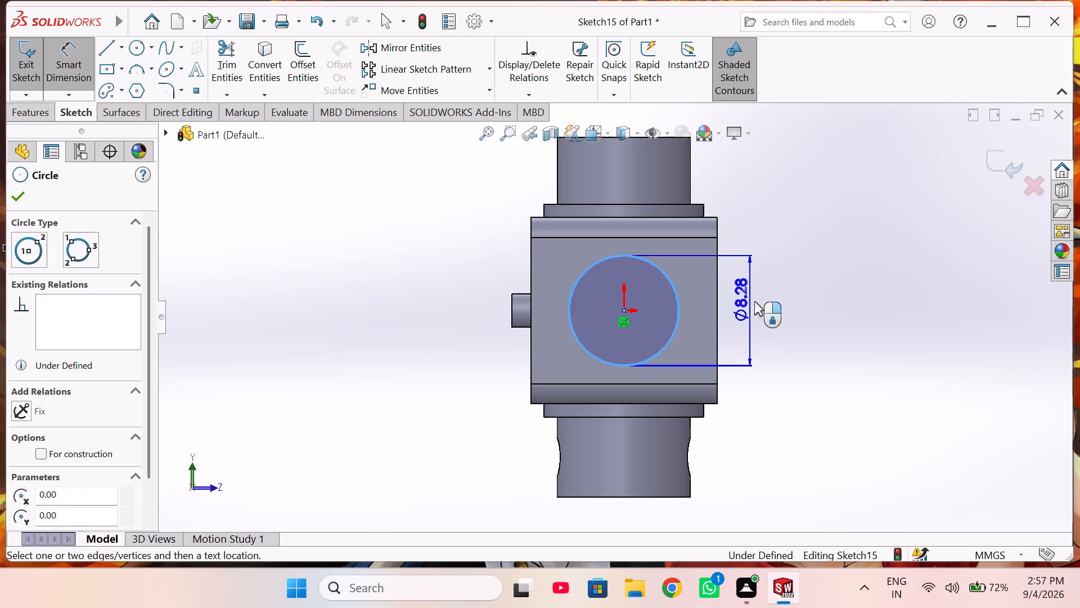
{"action": "left_click", "coordinate": [771, 297]}
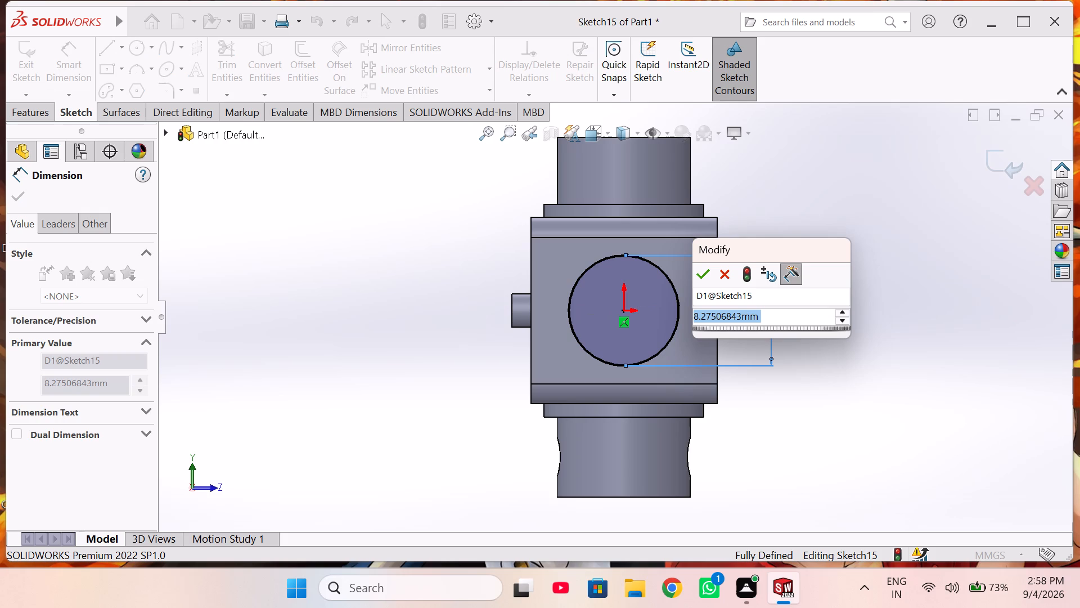
{"action": "type", "text": "8."}
{"action": "key", "text": "5"}
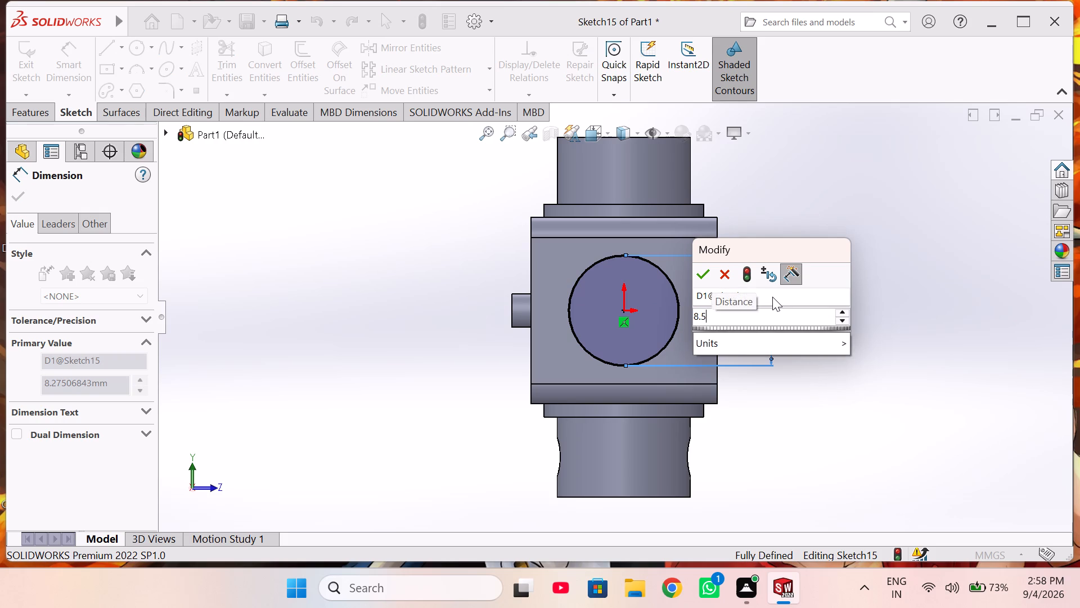
{"action": "key", "text": "Return"}
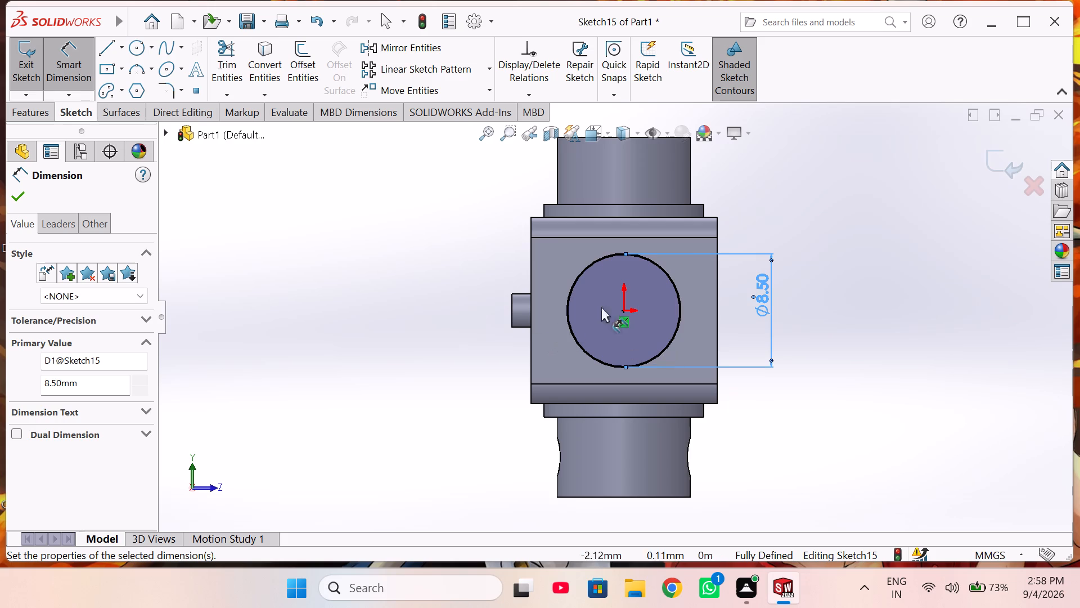
Extrude the 8.5 mm circle outward from the block's flat face as a Blind boss 12 mm deep.
{"action": "left_click", "coordinate": [987, 163]}
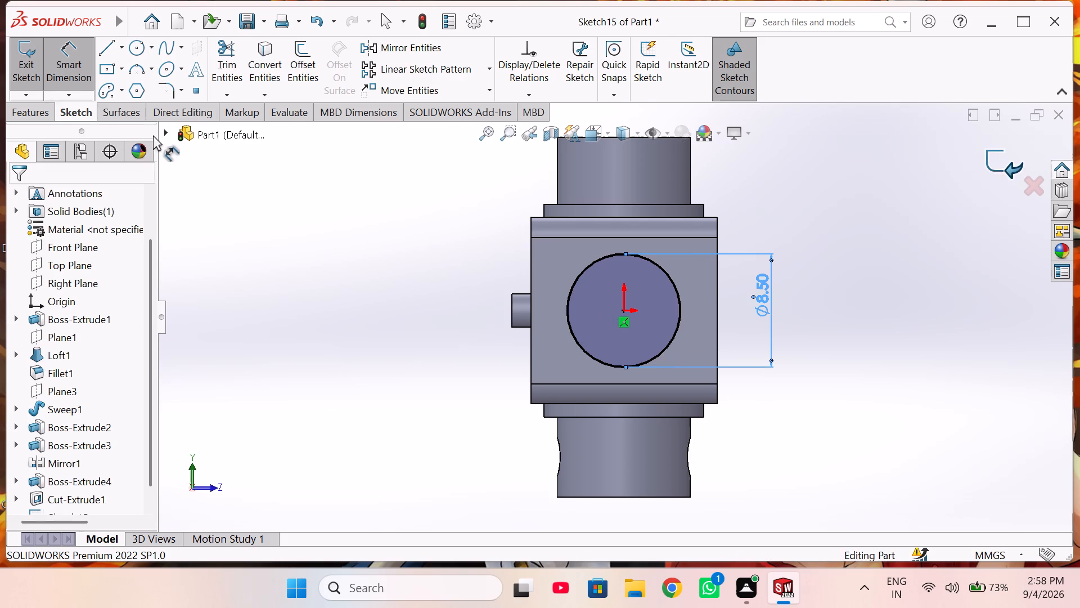
{"action": "left_click", "coordinate": [25, 64]}
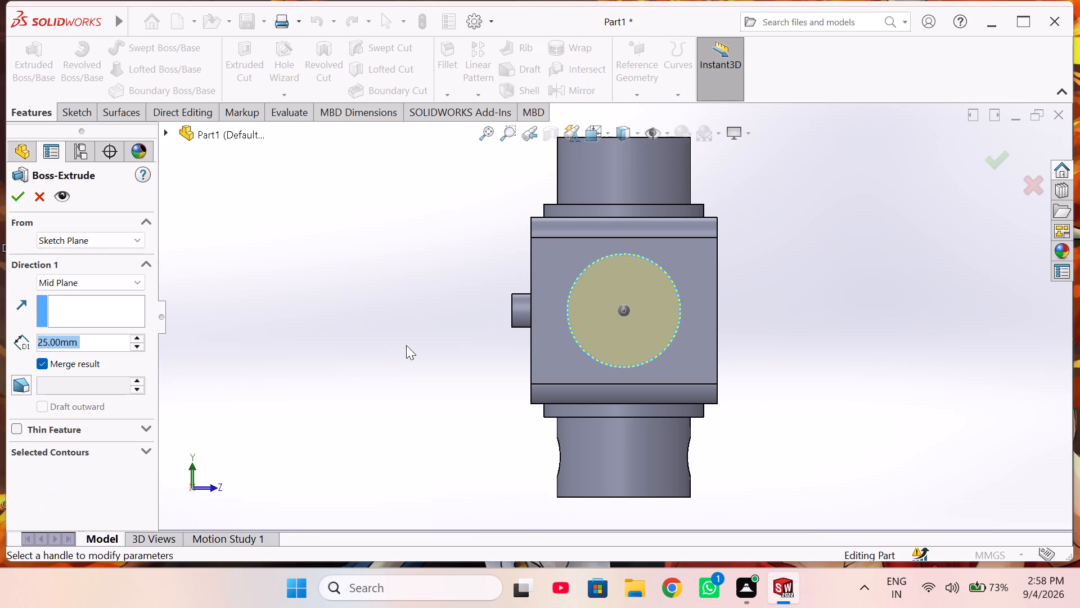
{"action": "scroll", "coordinate": [407, 346], "scroll_direction": "up", "scroll_amount": 1}
{"action": "middle_click_drag", "start_coordinate": [407, 346], "coordinate": [346, 355]}
{"action": "middle_click_drag", "start_coordinate": [330, 337], "coordinate": [293, 339]}
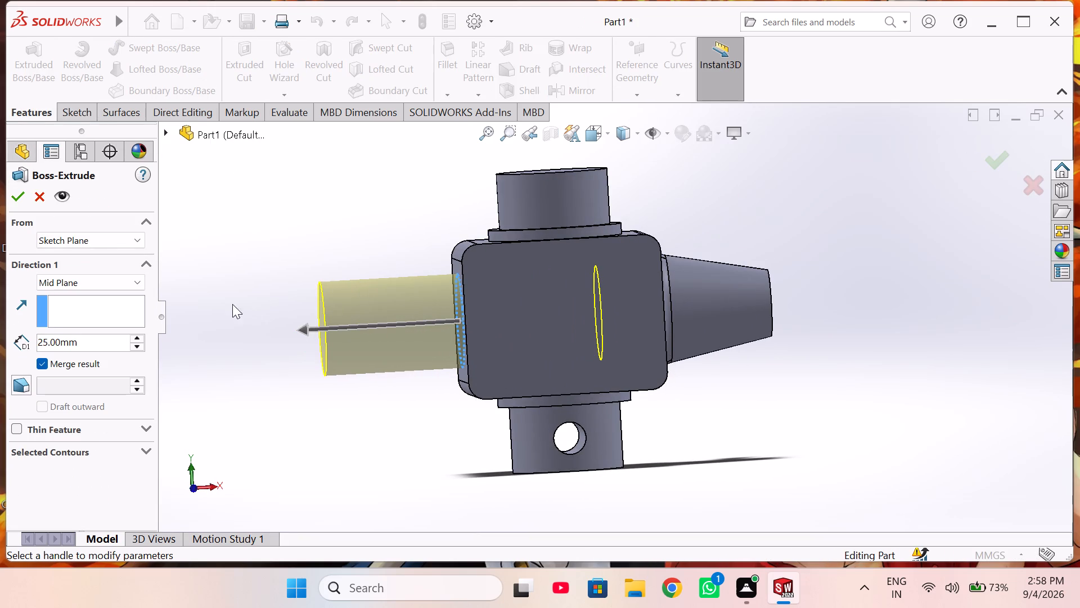
{"action": "left_click", "coordinate": [109, 242]}
{"action": "left_click", "coordinate": [110, 241]}
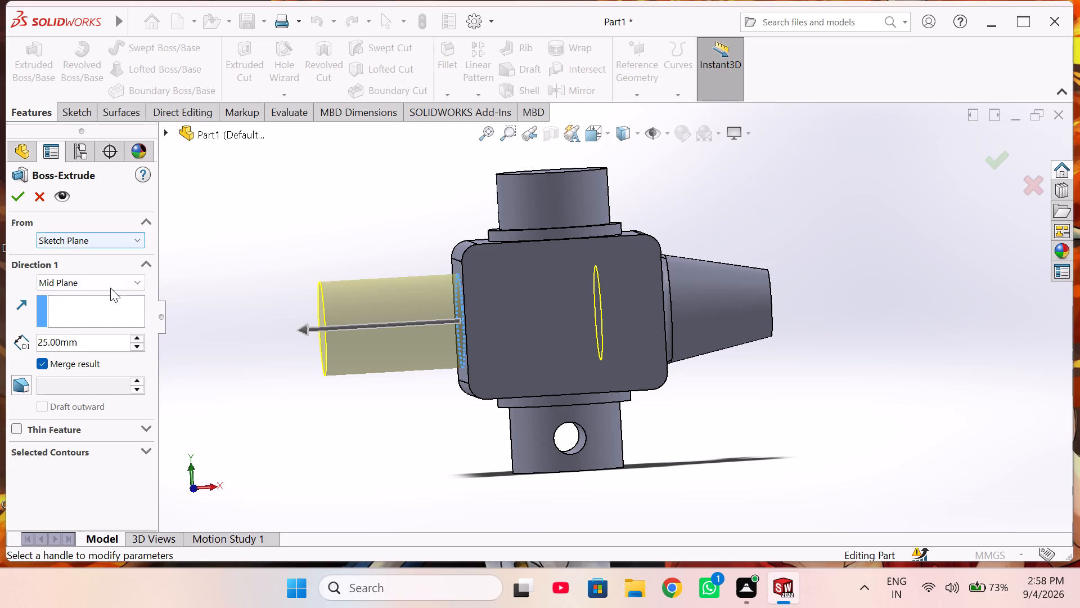
{"action": "left_click", "coordinate": [110, 285]}
{"action": "left_click", "coordinate": [109, 294]}
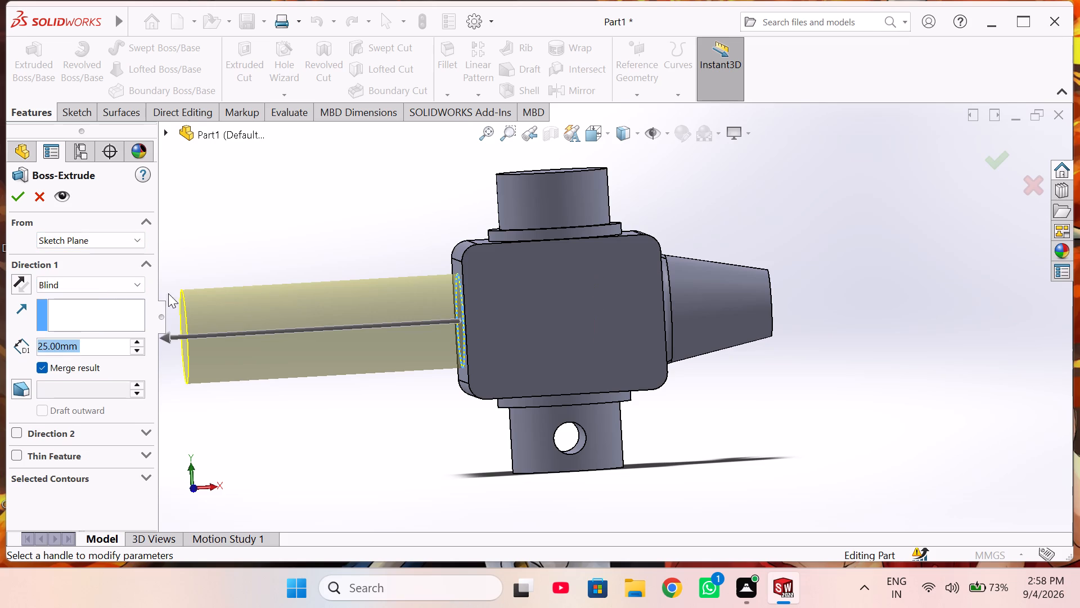
{"action": "left_click", "coordinate": [133, 349]}
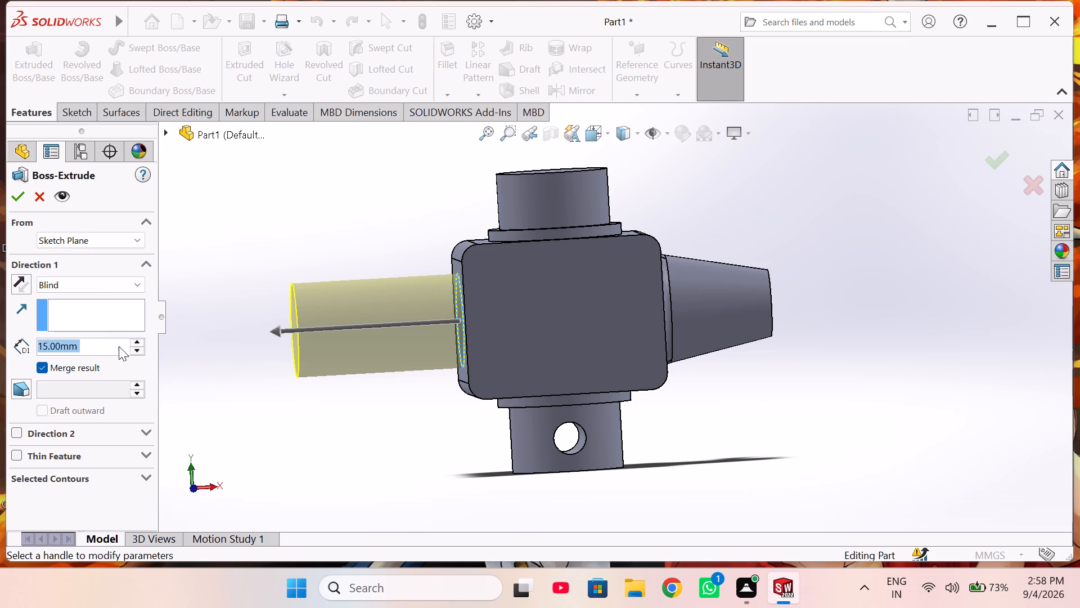
{"action": "left_click", "coordinate": [92, 345]}
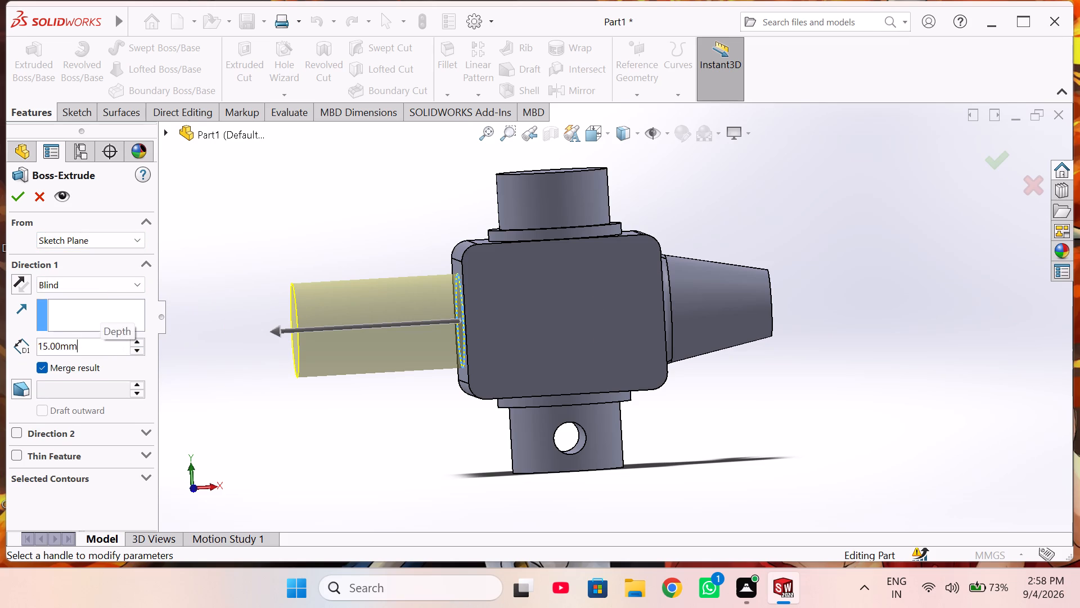
{"action": "key", "text": "Left"}
{"action": "key", "text": "Left"}
{"action": "key", "text": "Left"}
{"action": "key", "text": "Left"}
{"action": "key", "text": "Left"}
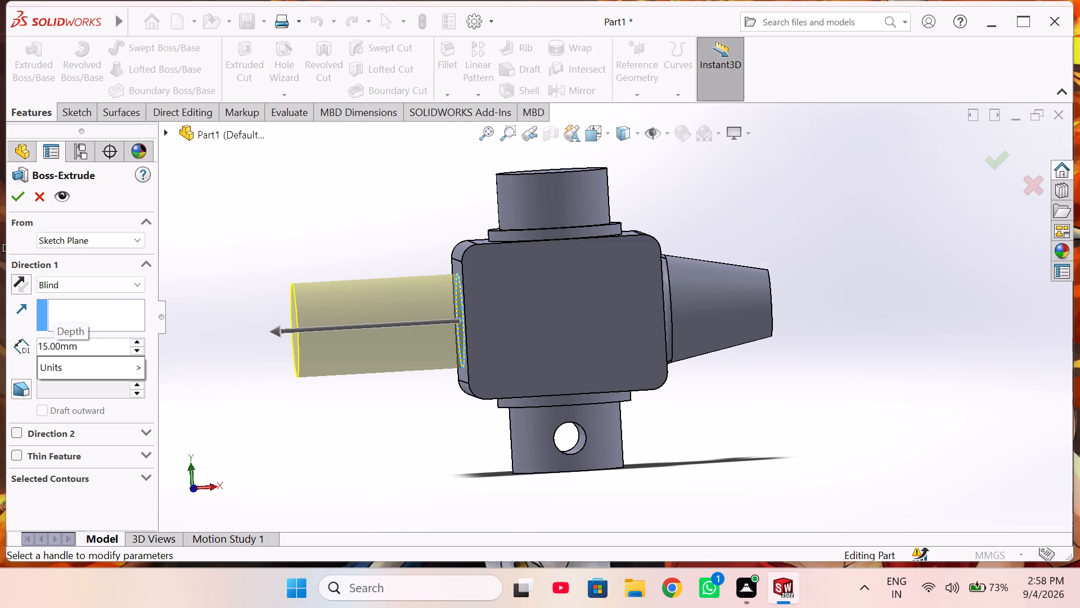
{"action": "key", "text": "BackSpace"}
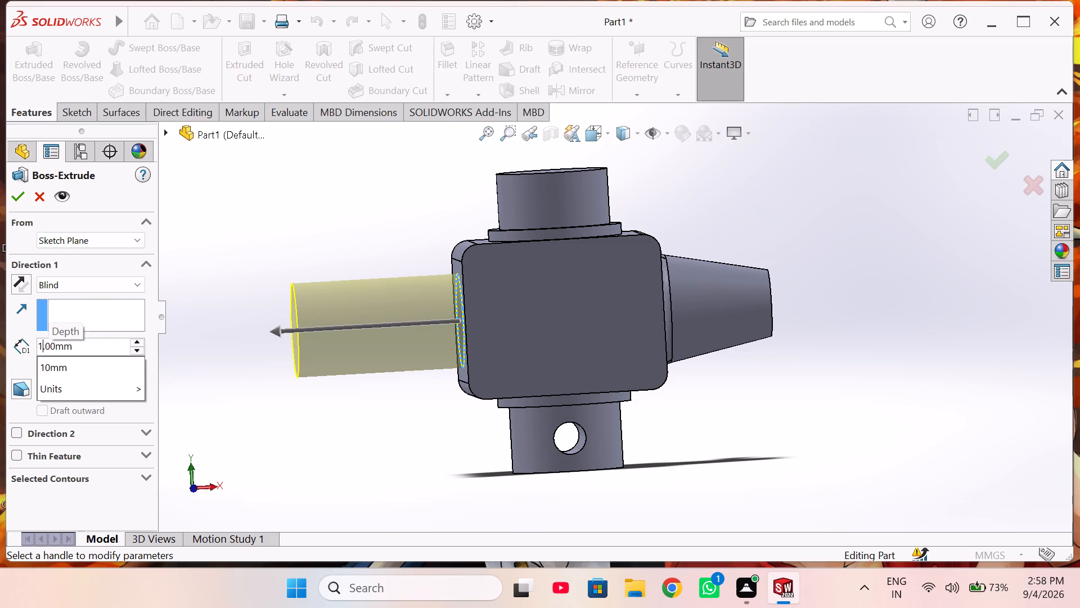
{"action": "key", "text": "2"}
{"action": "key", "text": "Return"}
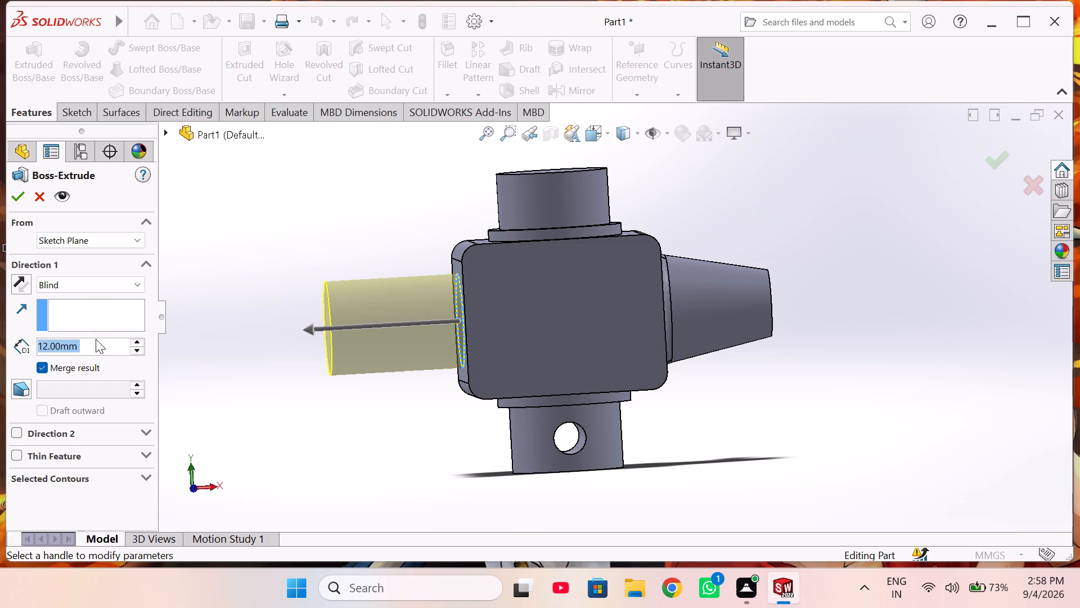
{"action": "left_click", "coordinate": [13, 198]}
{"action": "left_click", "coordinate": [244, 372]}
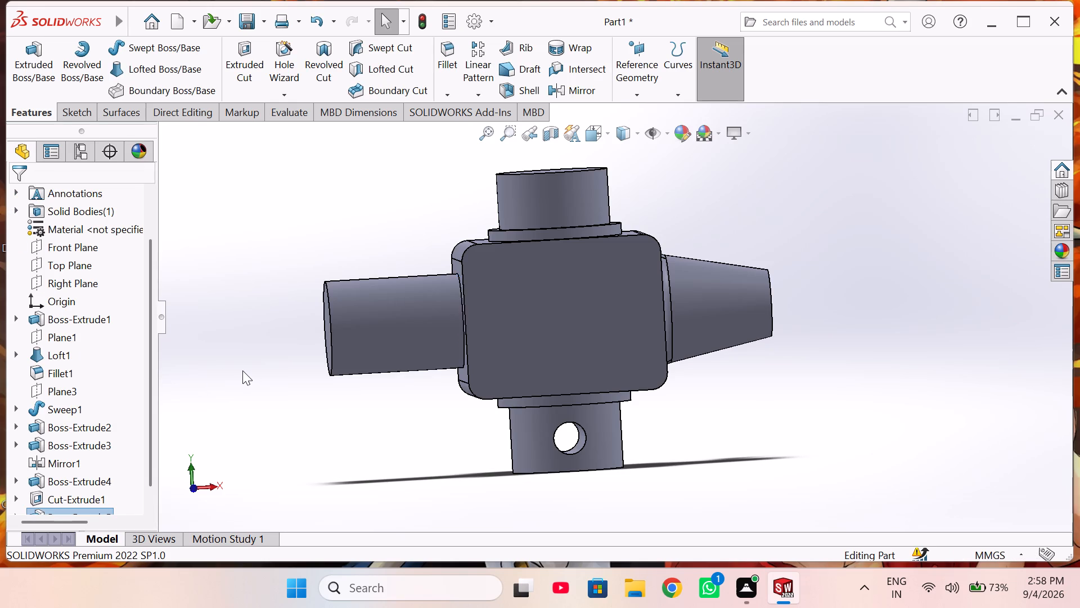
Start a sketch on the circular end face of the new 8.5 mm boss.
{"action": "scroll", "coordinate": [242, 370], "scroll_direction": "up", "scroll_amount": 1}
{"action": "middle_click_drag", "start_coordinate": [242, 370], "coordinate": [339, 381]}
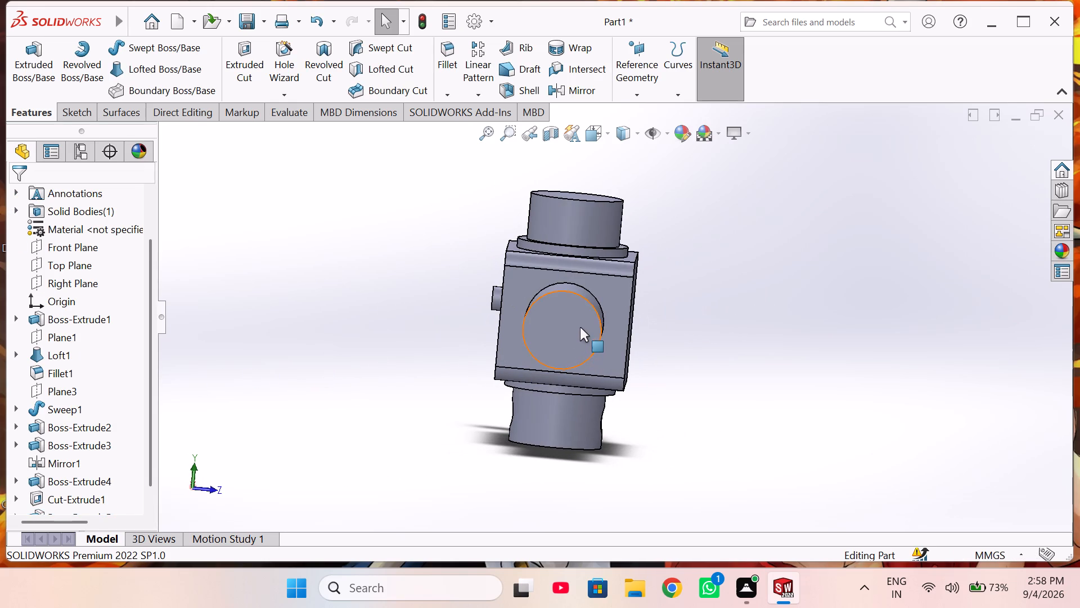
{"action": "left_click", "coordinate": [563, 327]}
{"action": "left_click", "coordinate": [619, 294]}
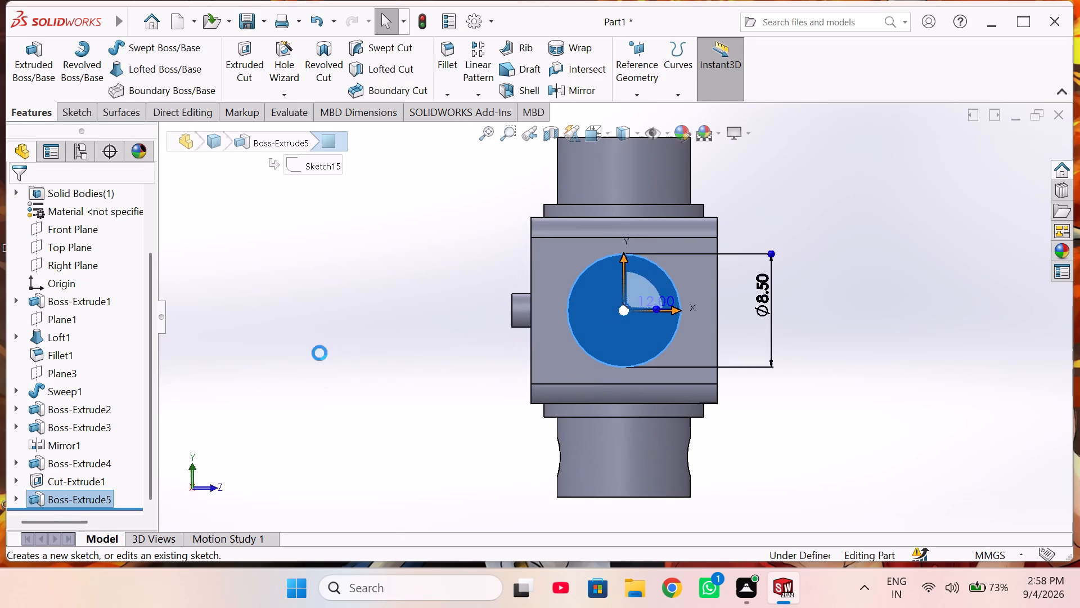
{"action": "left_click", "coordinate": [319, 353]}
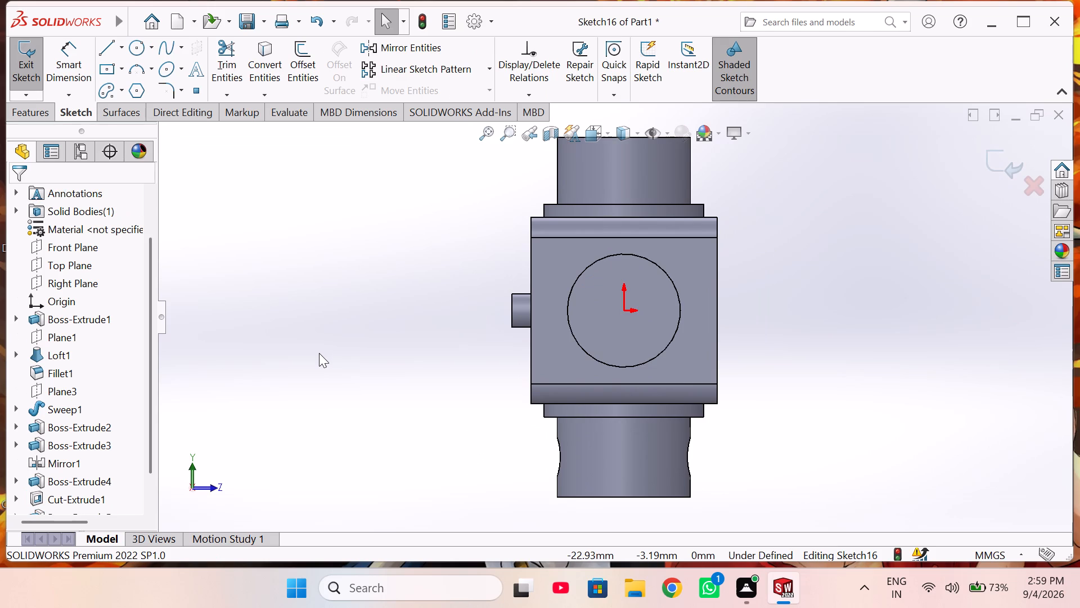
Examine the new boss's end face and the surrounding part from several angles.
{"action": "middle_click_drag", "start_coordinate": [559, 358], "coordinate": [419, 379]}
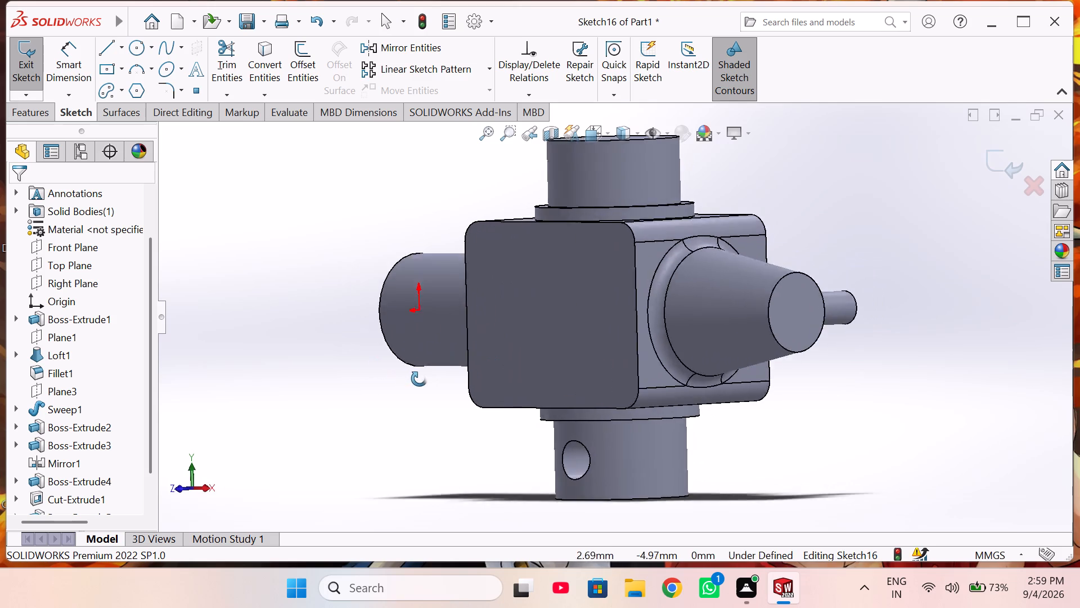
{"action": "middle_click_drag", "start_coordinate": [419, 379], "coordinate": [566, 380]}
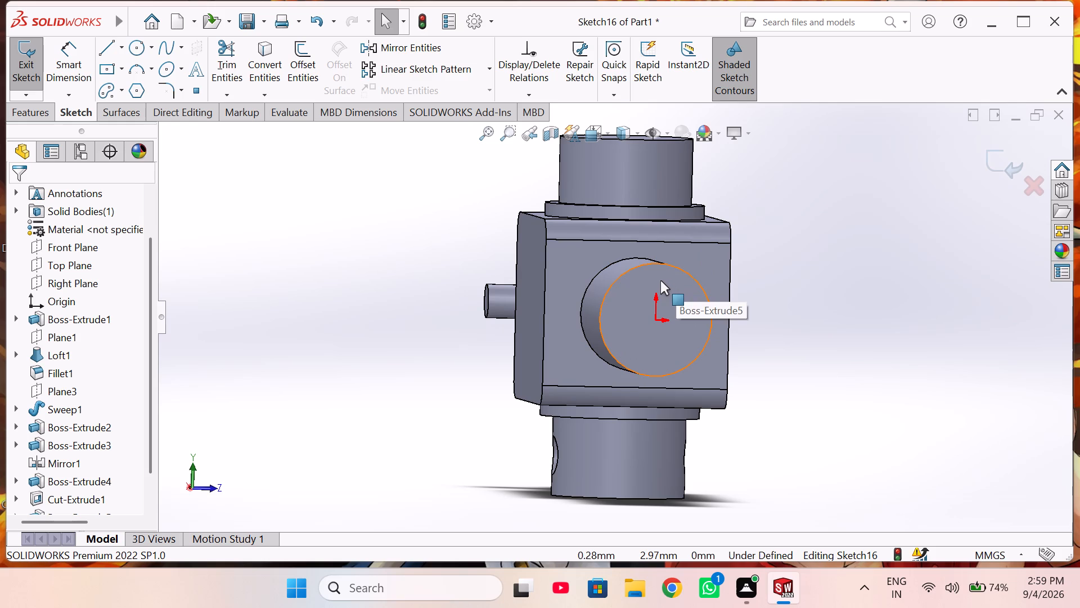
{"action": "left_click", "coordinate": [430, 321]}
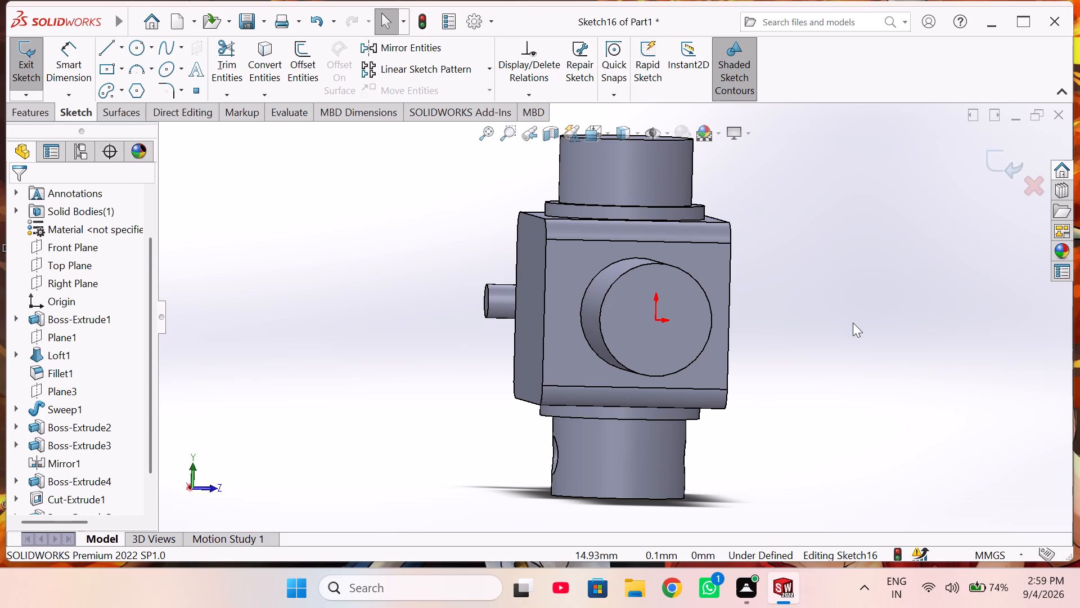
{"action": "middle_click_drag", "start_coordinate": [839, 328], "coordinate": [822, 337]}
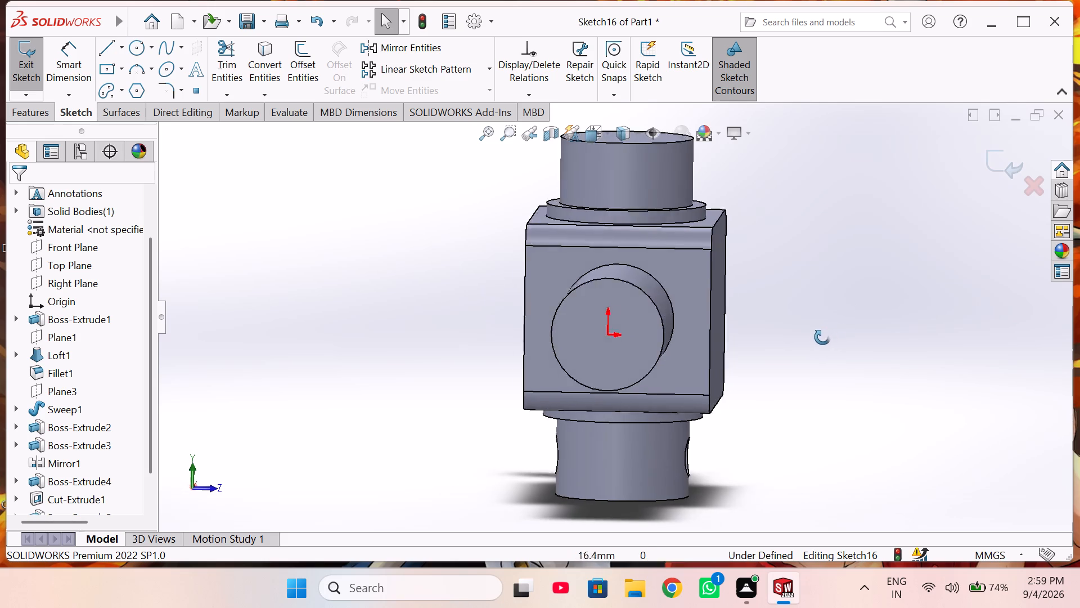
{"action": "middle_click_drag", "start_coordinate": [822, 337], "coordinate": [832, 336]}
{"action": "scroll", "coordinate": [827, 336], "scroll_direction": "up", "scroll_amount": 1}
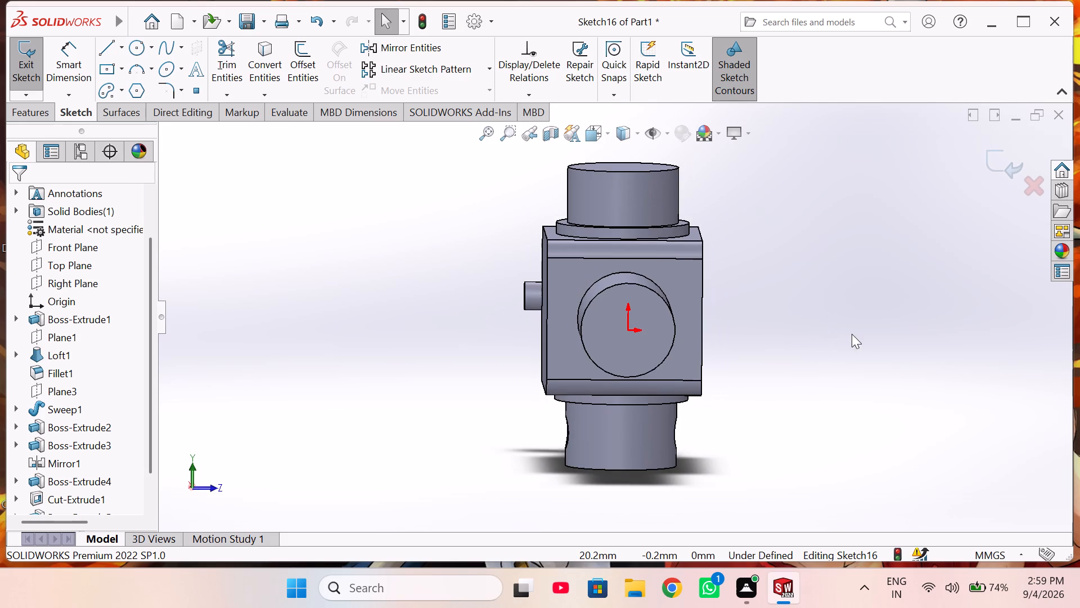
{"action": "scroll", "coordinate": [746, 325], "scroll_direction": "down", "scroll_amount": 1}
{"action": "middle_click", "coordinate": [736, 333]}
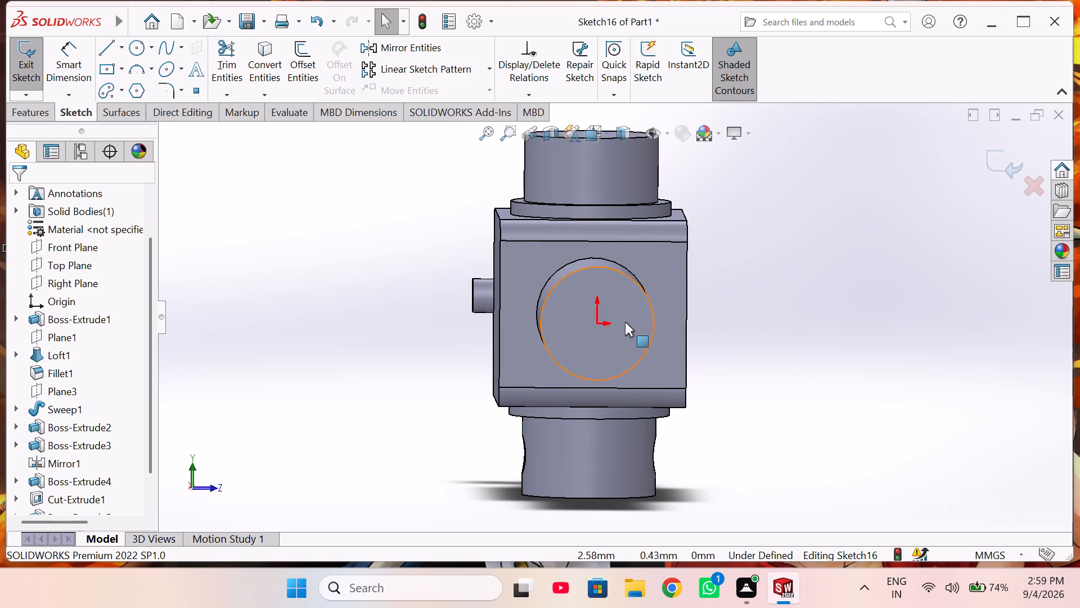
{"action": "left_click", "coordinate": [625, 322]}
{"action": "left_click", "coordinate": [767, 304]}
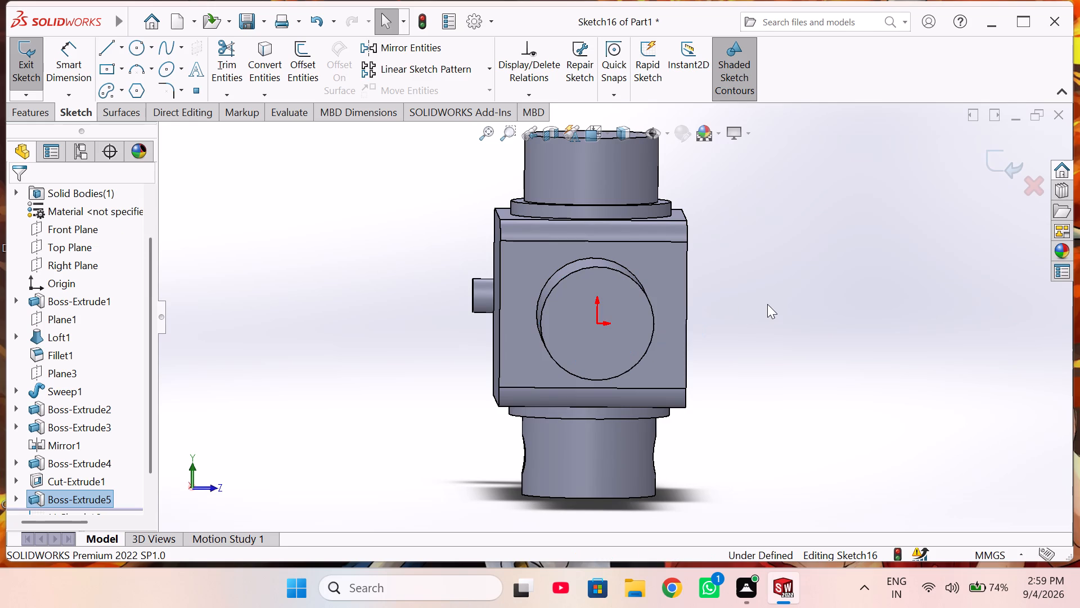
Sketch a horizontal line about 23.9 mm long through the origin, viewed normal to the face, and convert it to construction geometry.
{"action": "key", "text": "ctrl+8"}
{"action": "scroll", "coordinate": [620, 306], "scroll_direction": "down", "scroll_amount": 2}
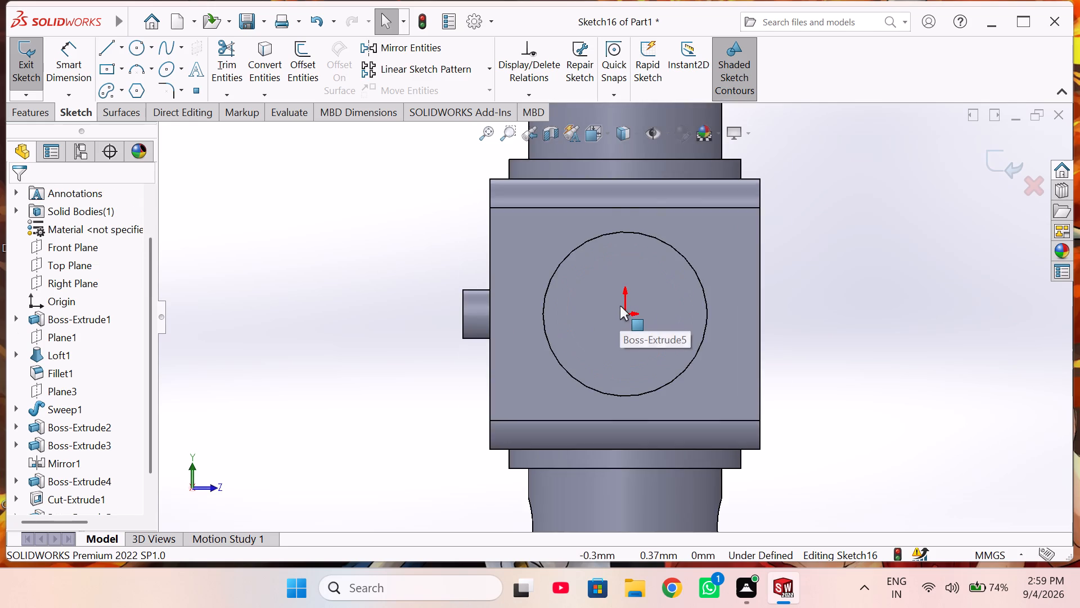
{"action": "scroll", "coordinate": [620, 306], "scroll_direction": "down", "scroll_amount": 2}
{"action": "scroll", "coordinate": [620, 306], "scroll_direction": "up", "scroll_amount": 1}
{"action": "right_click_drag", "start_coordinate": [881, 306], "coordinate": [919, 307]}
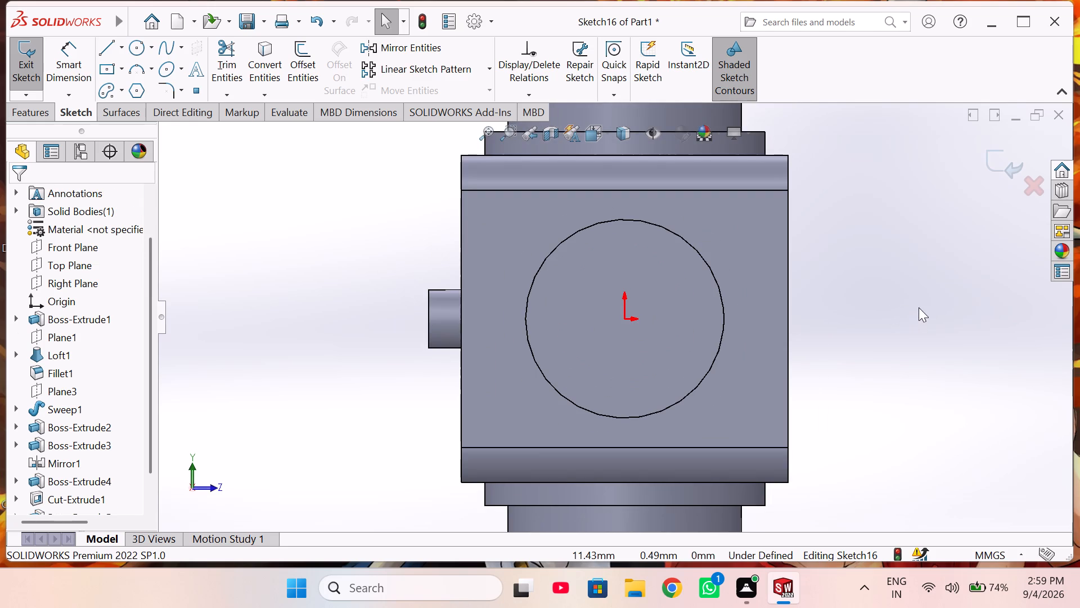
{"action": "right_click_drag", "start_coordinate": [919, 307], "coordinate": [721, 322]}
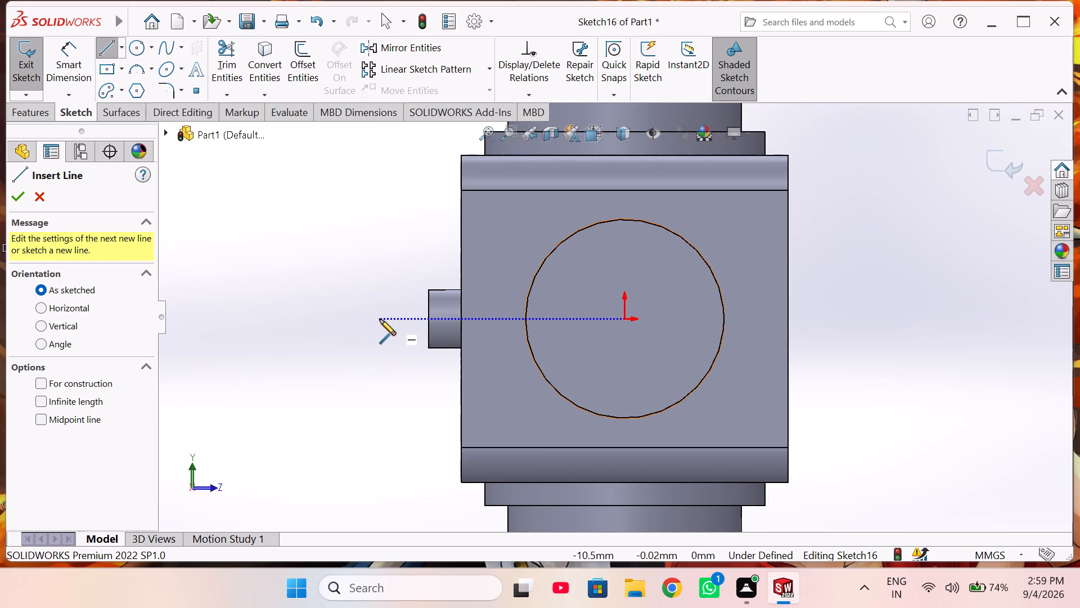
{"action": "left_click", "coordinate": [380, 319]}
{"action": "left_click", "coordinate": [938, 321]}
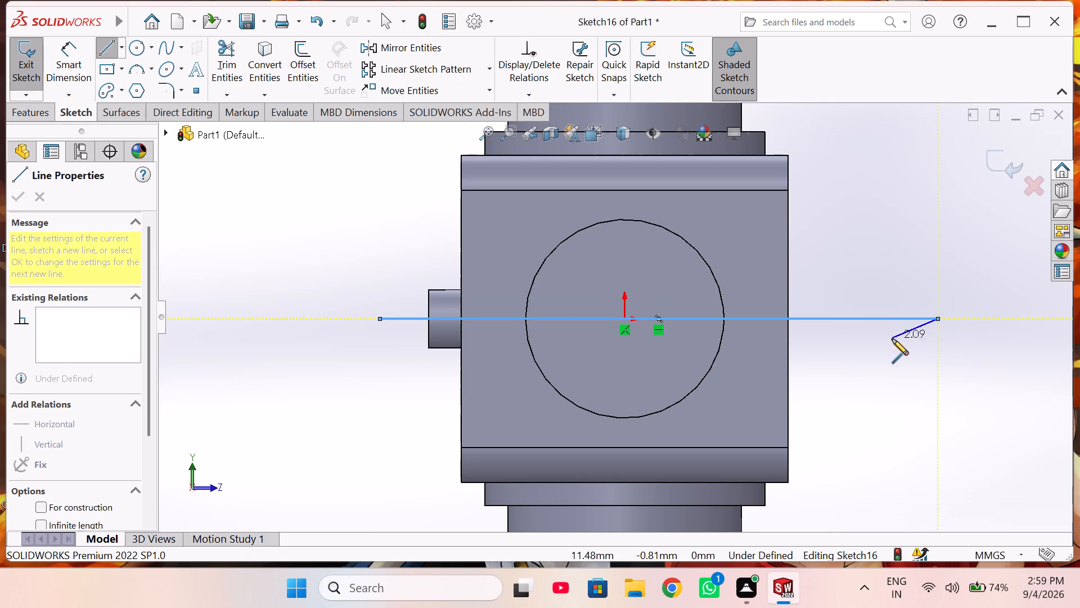
{"action": "right_click", "coordinate": [892, 339]}
{"action": "left_click", "coordinate": [904, 347]}
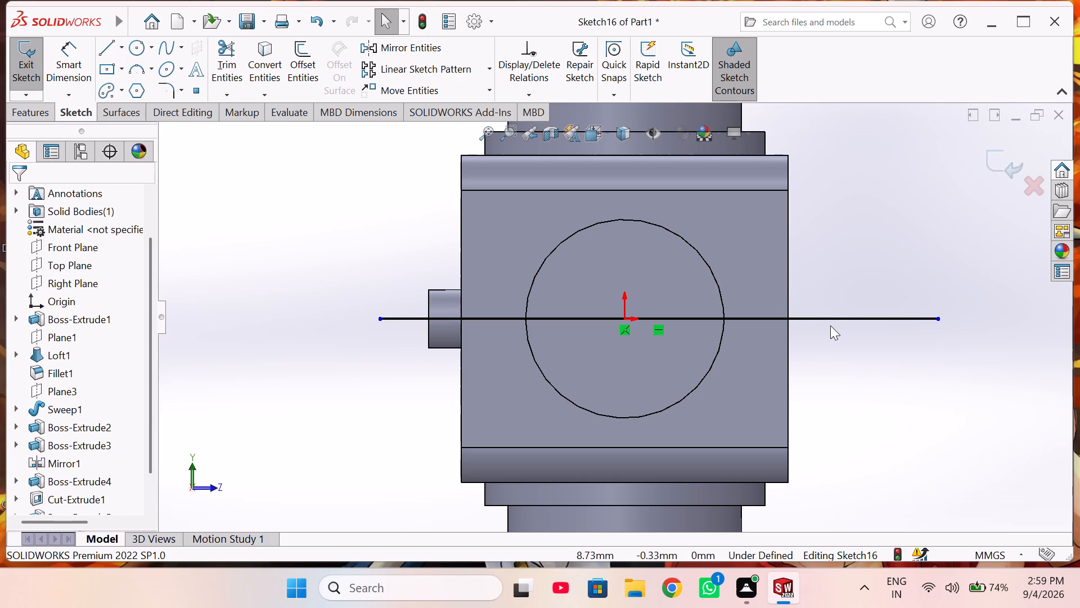
{"action": "left_click", "coordinate": [835, 322]}
{"action": "left_click", "coordinate": [887, 284]}
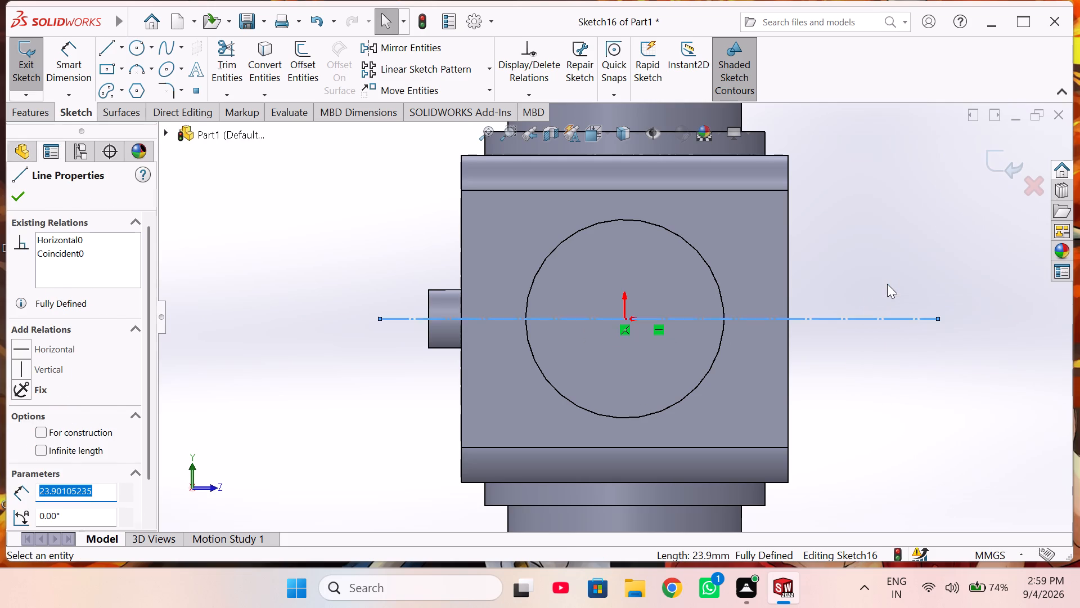
{"action": "left_click", "coordinate": [837, 397]}
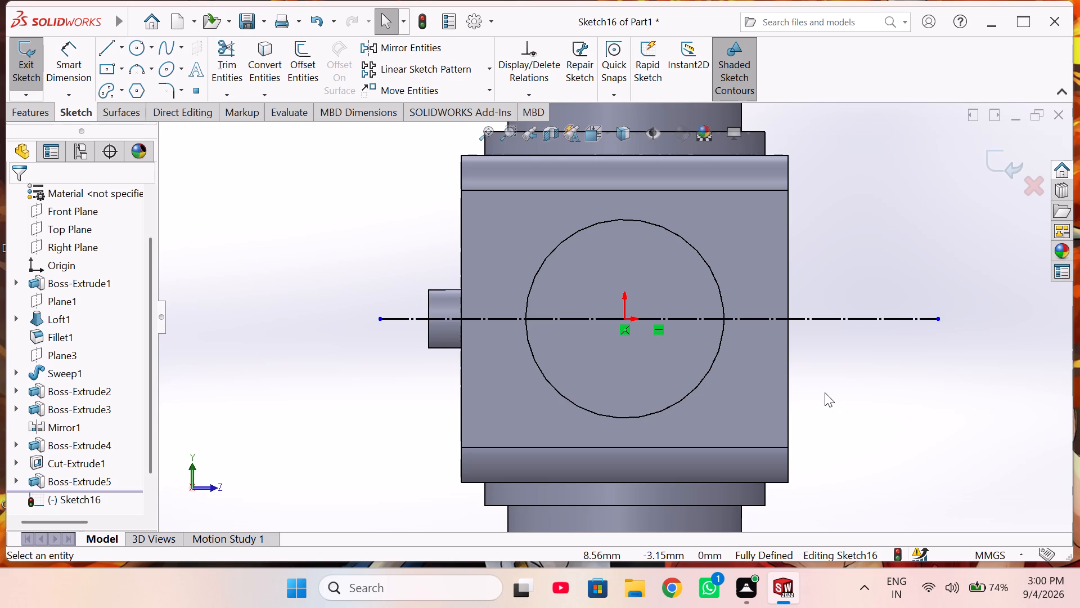
Sketch a vertical construction line about 31.3 mm long through the origin, spanning the upper and lower bosses.
{"action": "scroll", "coordinate": [710, 280], "scroll_direction": "up", "scroll_amount": 2}
{"action": "scroll", "coordinate": [656, 280], "scroll_direction": "up", "scroll_amount": 1}
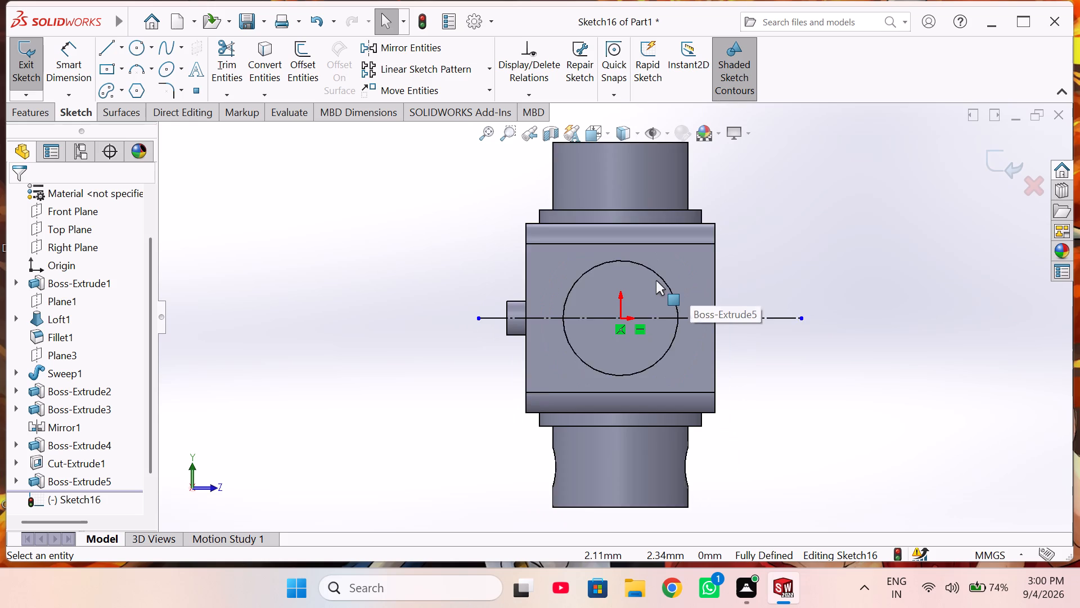
{"action": "scroll", "coordinate": [656, 280], "scroll_direction": "up", "scroll_amount": 1}
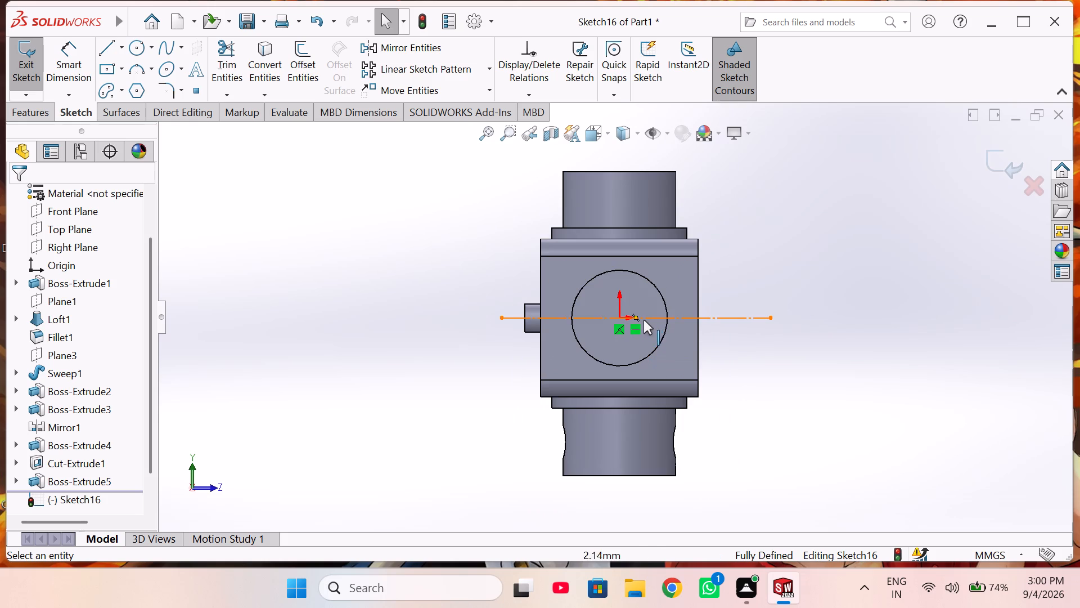
{"action": "right_click_drag", "start_coordinate": [399, 344], "coordinate": [282, 353]}
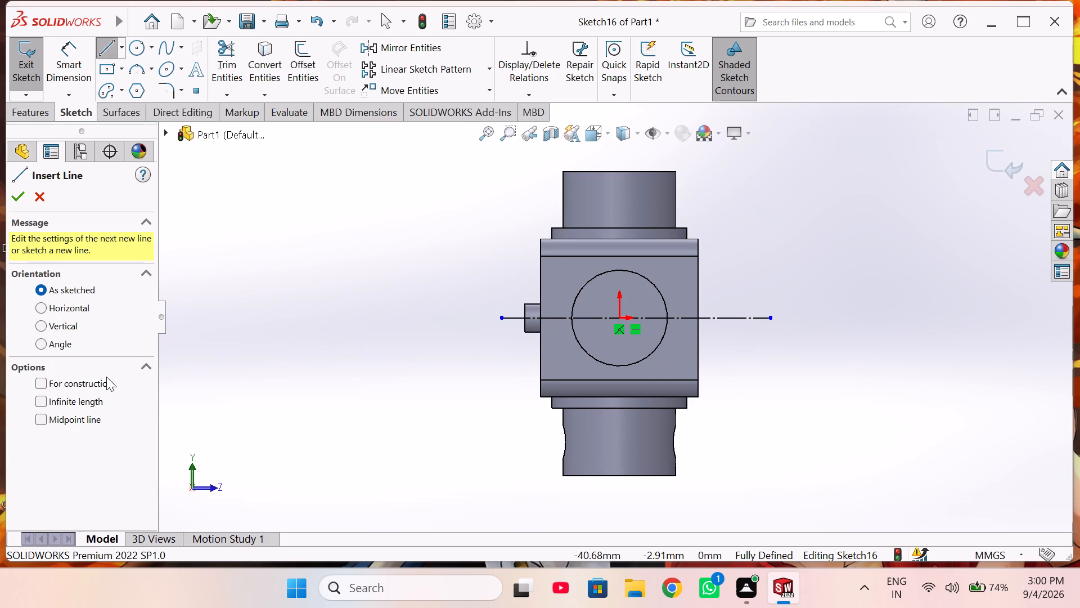
{"action": "left_click", "coordinate": [96, 386]}
{"action": "left_click", "coordinate": [620, 507]}
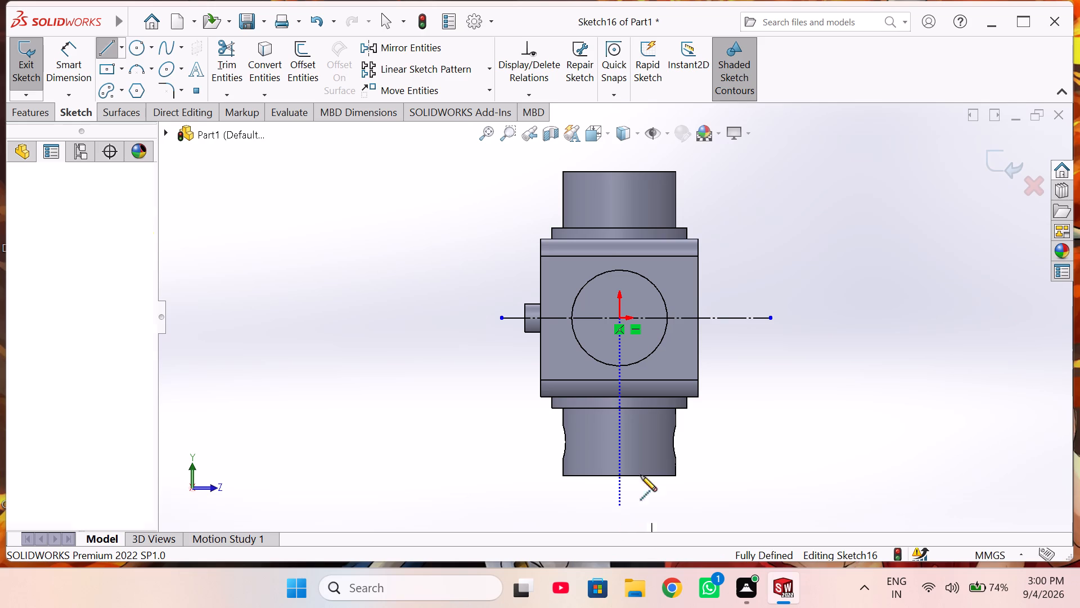
{"action": "left_click", "coordinate": [621, 154]}
{"action": "right_click", "coordinate": [701, 172]}
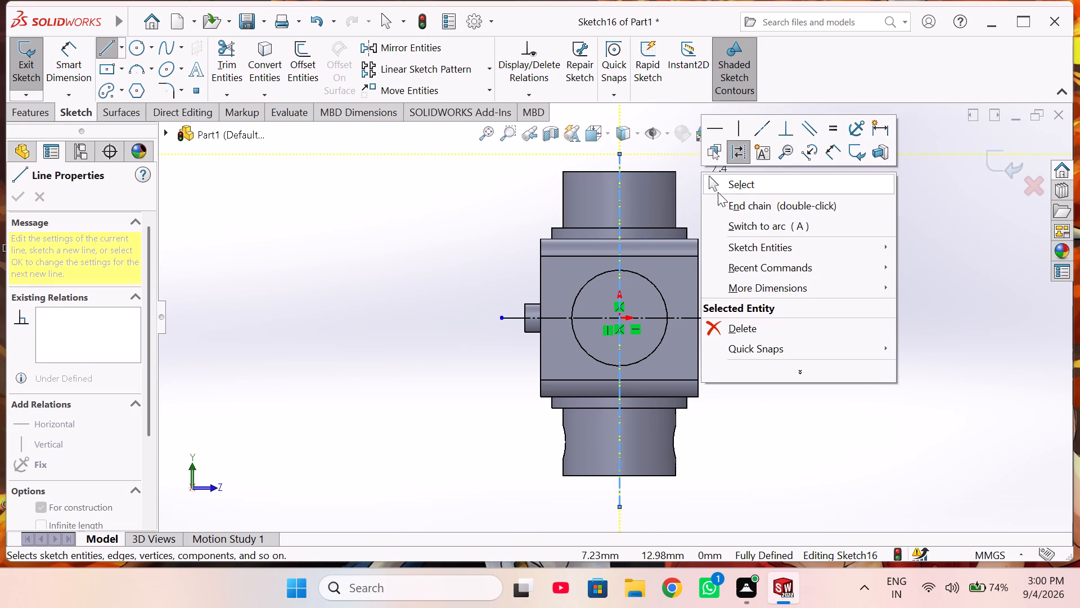
{"action": "left_click", "coordinate": [718, 183]}
Sketch a diagonal construction line about 23.4 mm long from the origin, running down past the block's lower +Z corner.
{"action": "right_click_drag", "start_coordinate": [442, 263], "coordinate": [323, 283]}
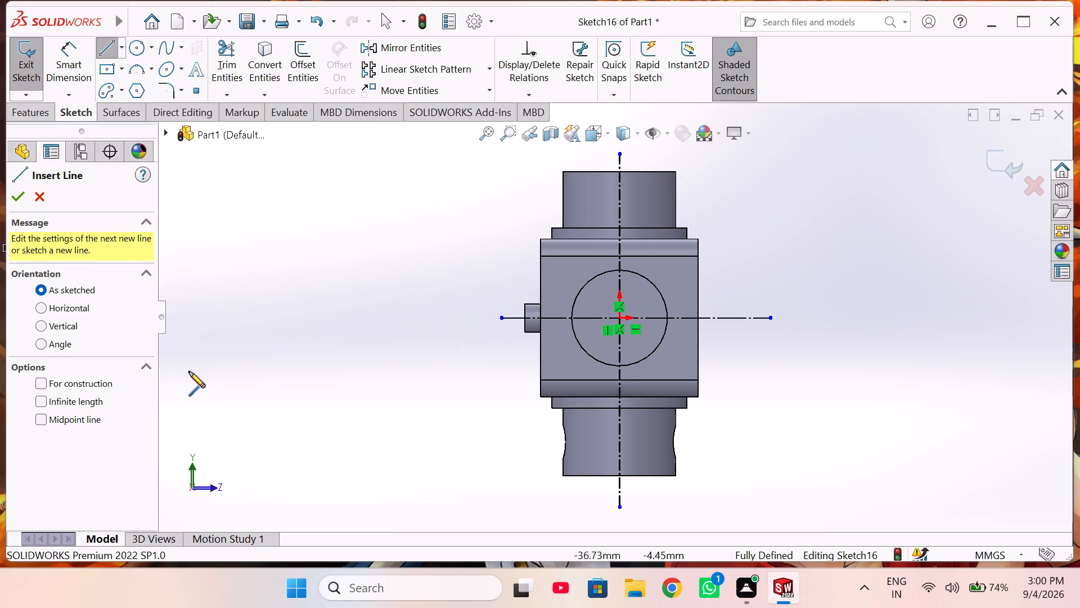
{"action": "left_click", "coordinate": [103, 385]}
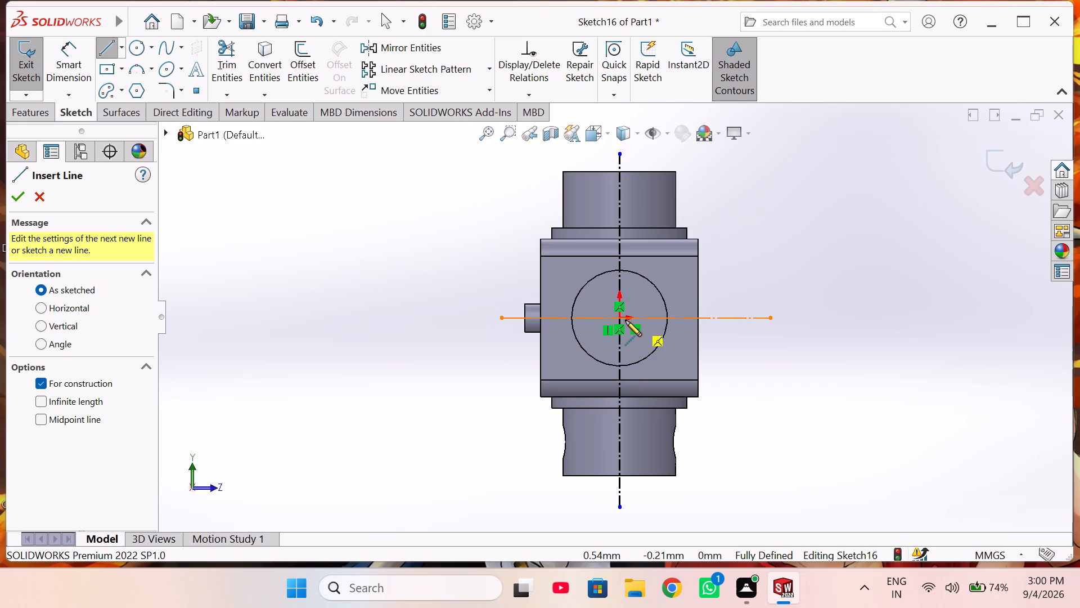
{"action": "left_click", "coordinate": [619, 318]}
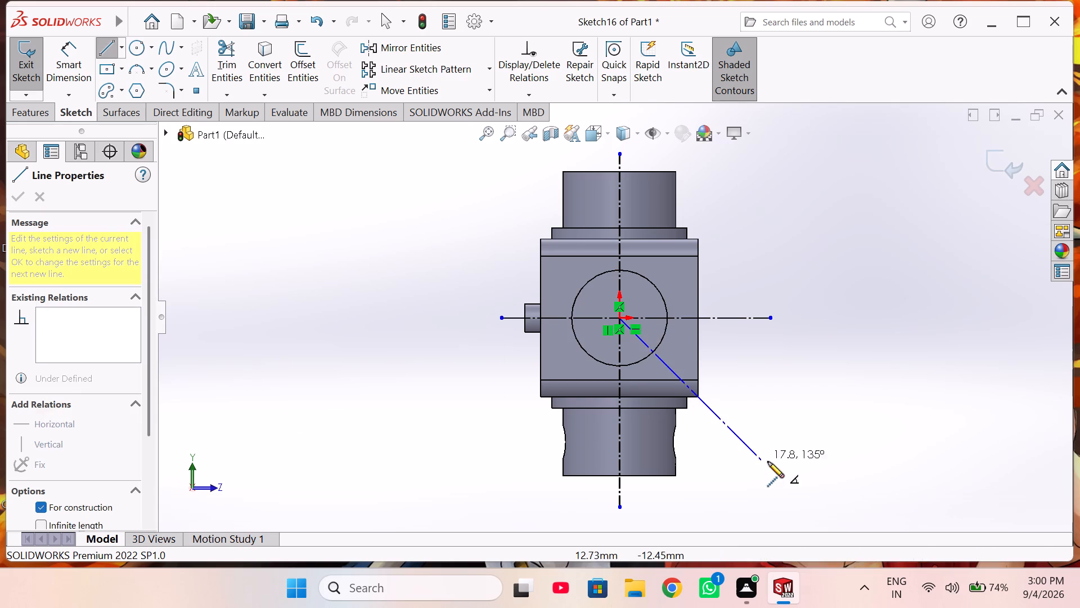
{"action": "left_click", "coordinate": [815, 495]}
{"action": "right_click", "coordinate": [816, 414]}
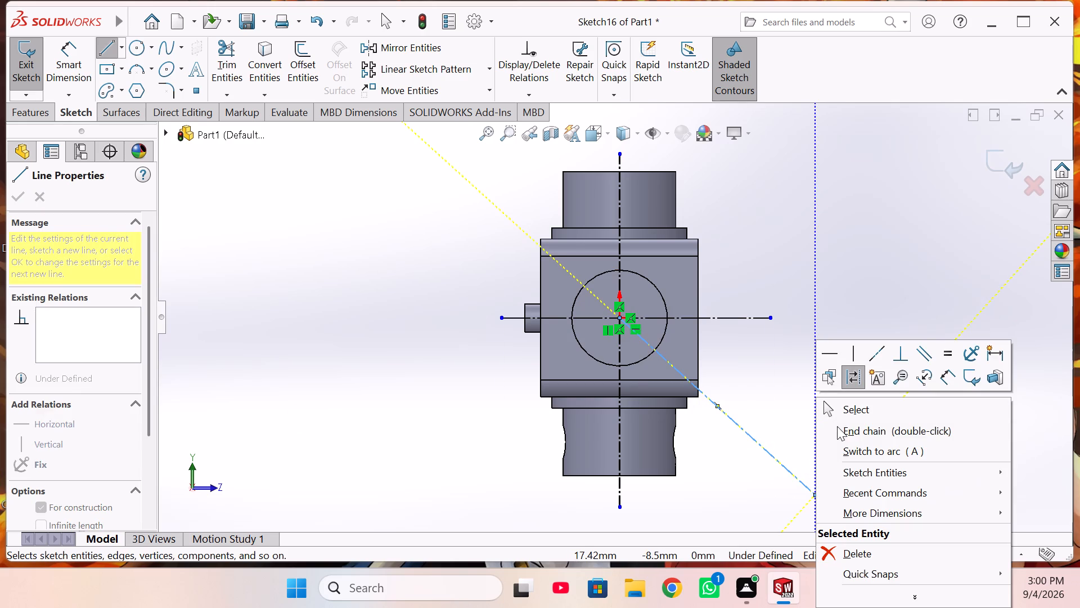
{"action": "left_click", "coordinate": [841, 412]}
{"action": "right_click_drag", "start_coordinate": [834, 405], "coordinate": [832, 391]}
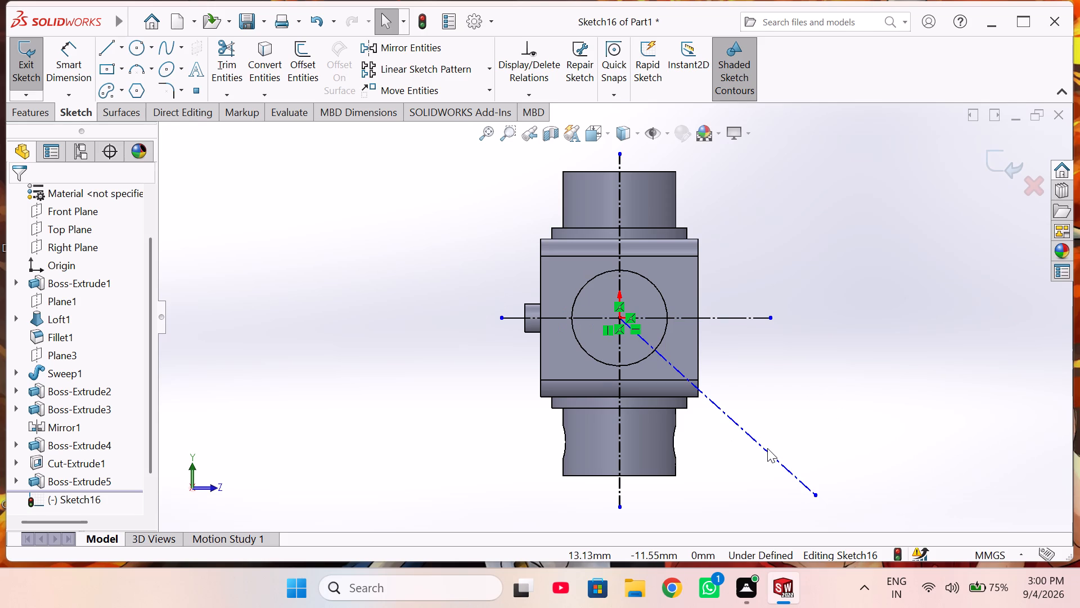
Dimension the angle between the diagonal and horizontal construction lines as 45 degrees.
{"action": "right_click_drag", "start_coordinate": [786, 410], "coordinate": [791, 320]}
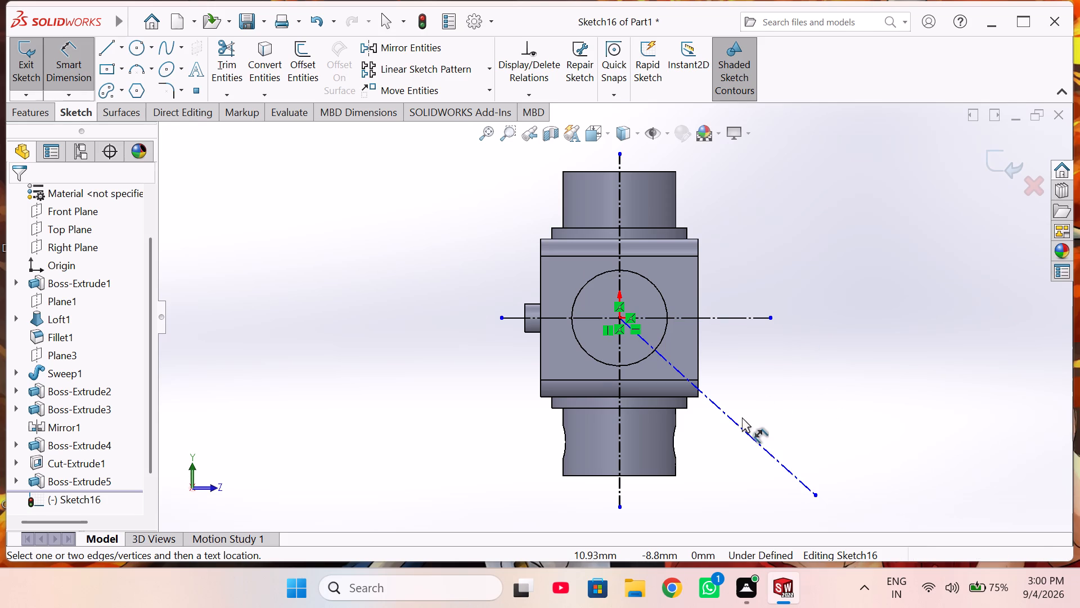
{"action": "left_click", "coordinate": [730, 416]}
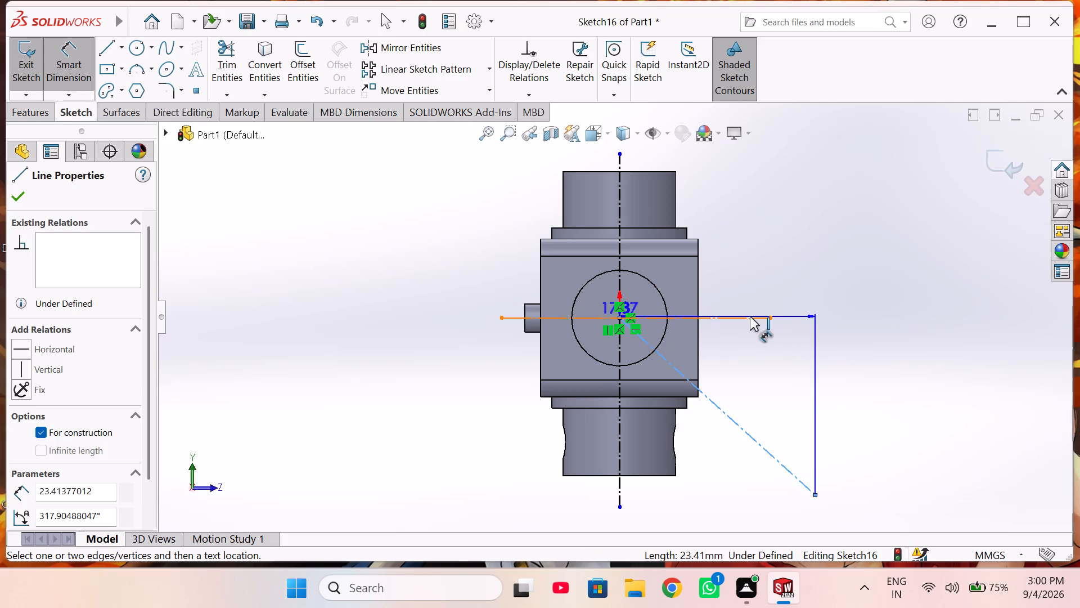
{"action": "left_click", "coordinate": [746, 317]}
{"action": "left_click", "coordinate": [757, 363]}
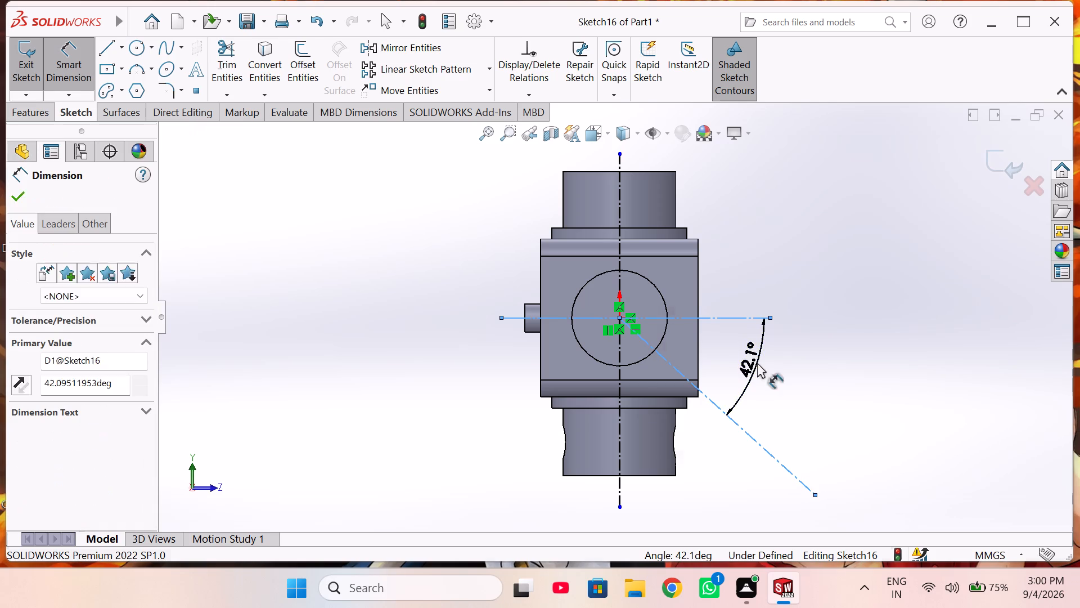
{"action": "type", "text": "45"}
{"action": "key", "text": "Return"}
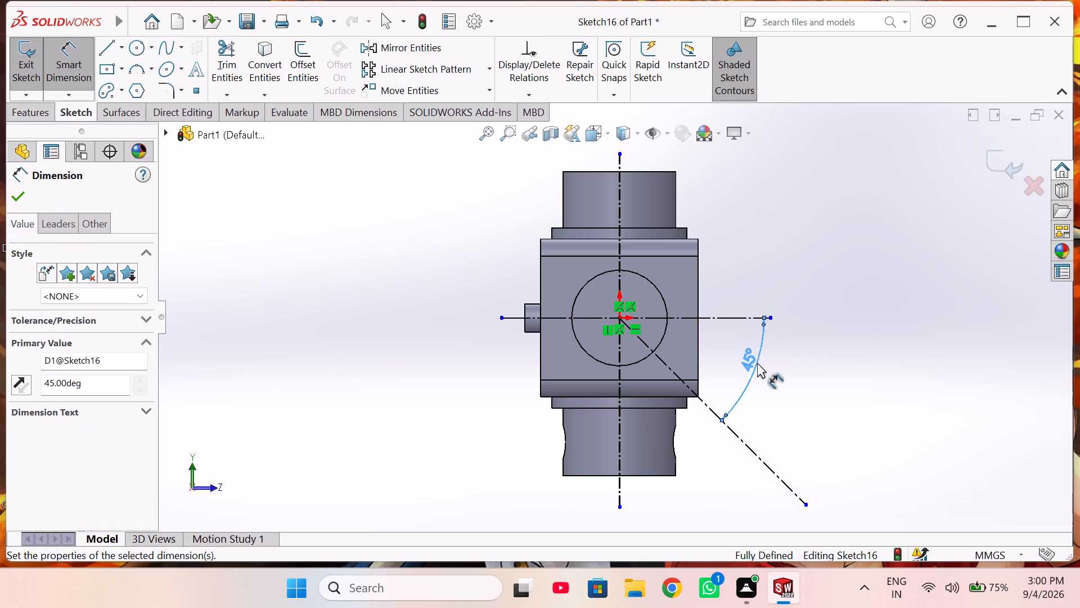
Examine the construction lines against the part from several angles, and return to the view normal to the sketch.
{"action": "middle_click_drag", "start_coordinate": [838, 400], "coordinate": [759, 410]}
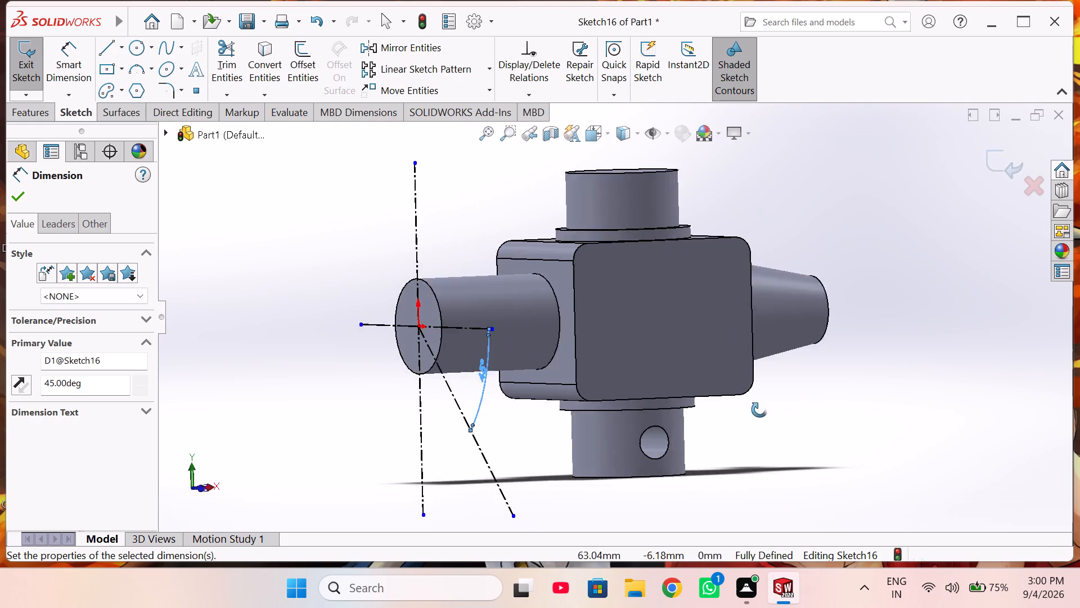
{"action": "middle_click_drag", "start_coordinate": [759, 410], "coordinate": [627, 422]}
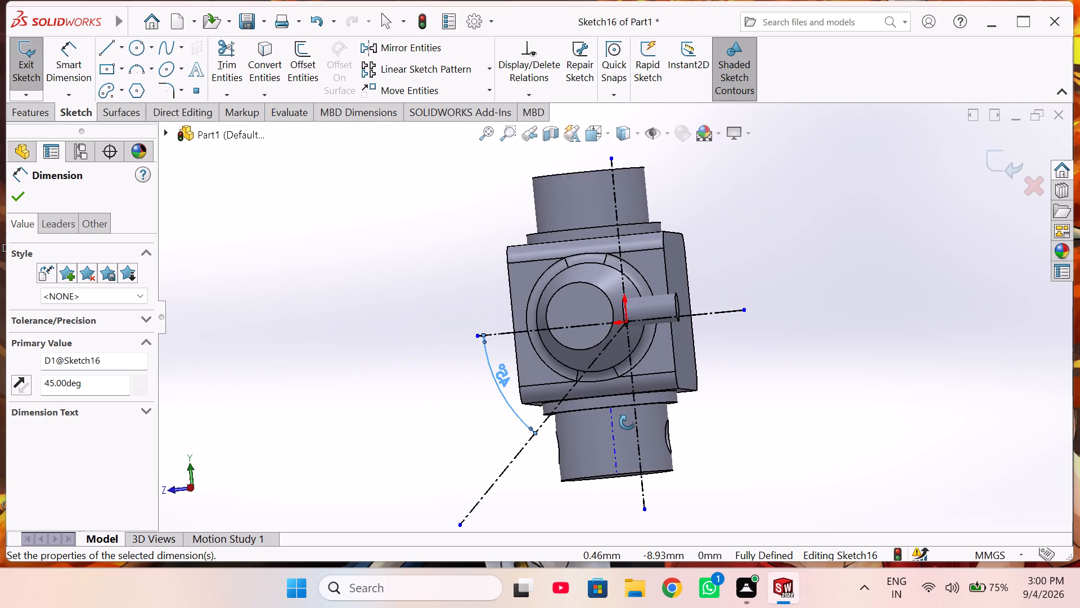
{"action": "middle_click_drag", "start_coordinate": [627, 422], "coordinate": [824, 408]}
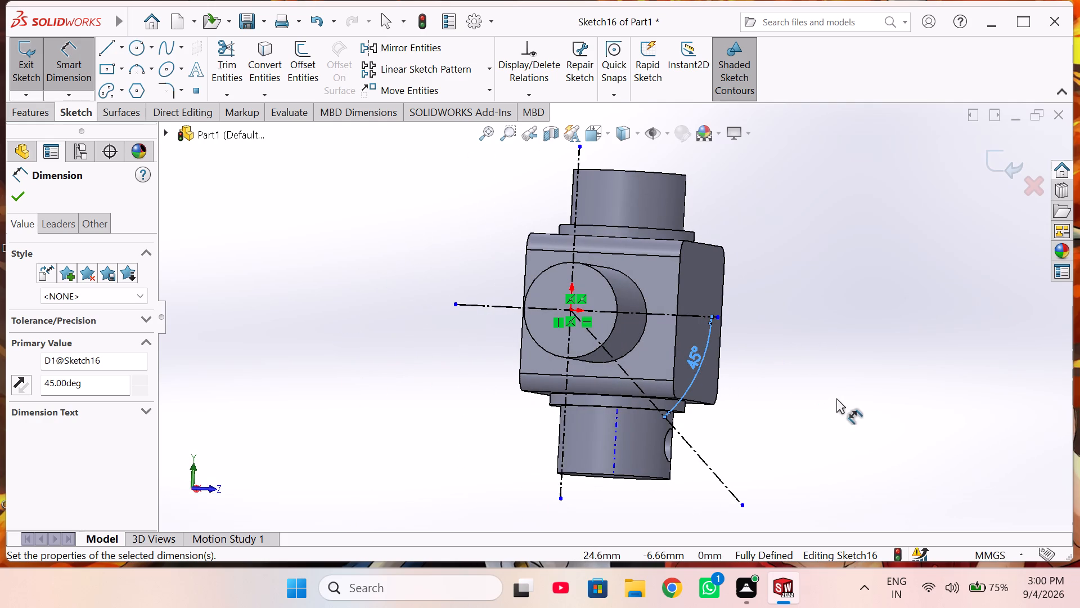
{"action": "key", "text": "ctrl+Up"}
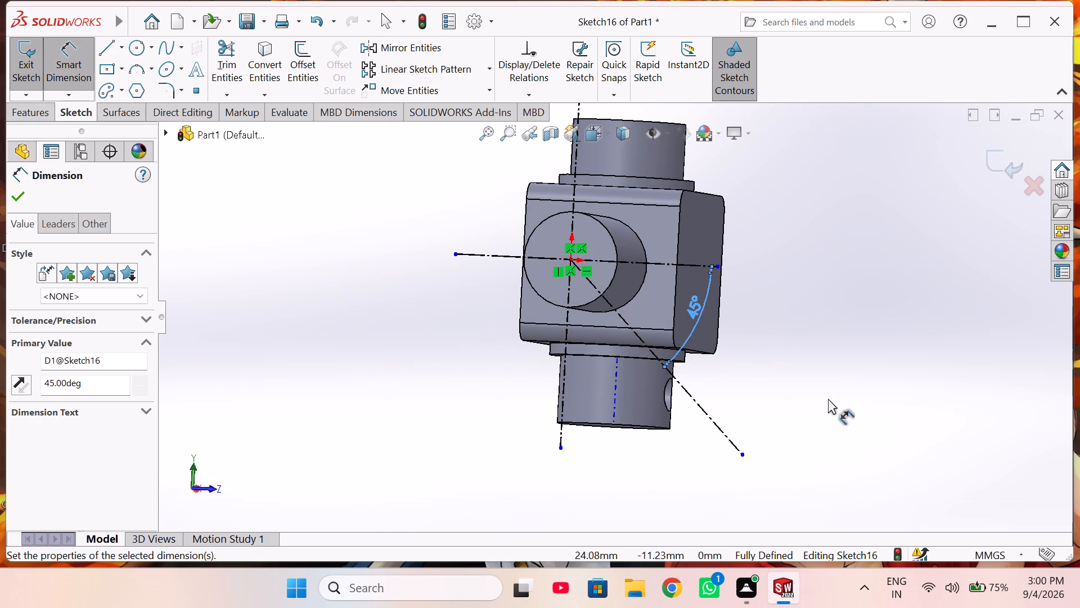
{"action": "key", "text": "ctrl+8"}
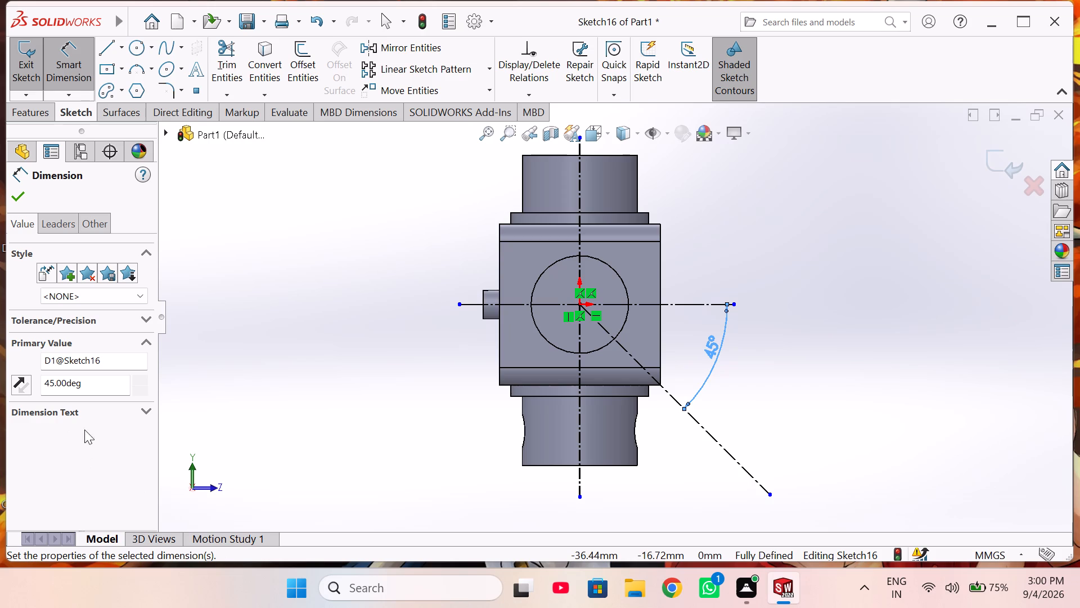
{"action": "right_click", "coordinate": [303, 351]}
{"action": "left_click", "coordinate": [359, 399]}
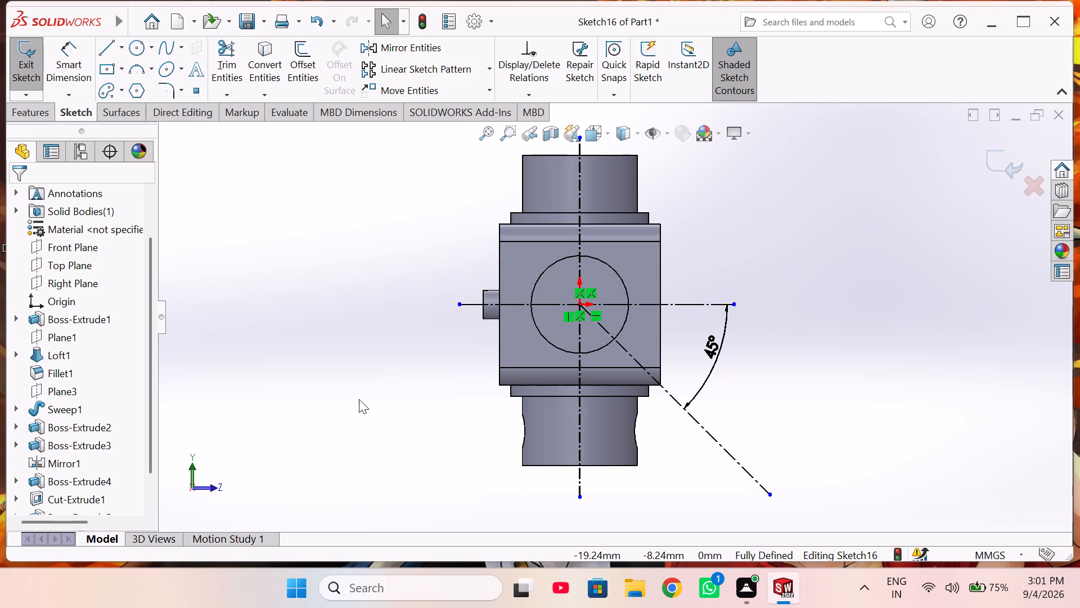
{"action": "right_click_drag", "start_coordinate": [353, 381], "coordinate": [331, 351]}
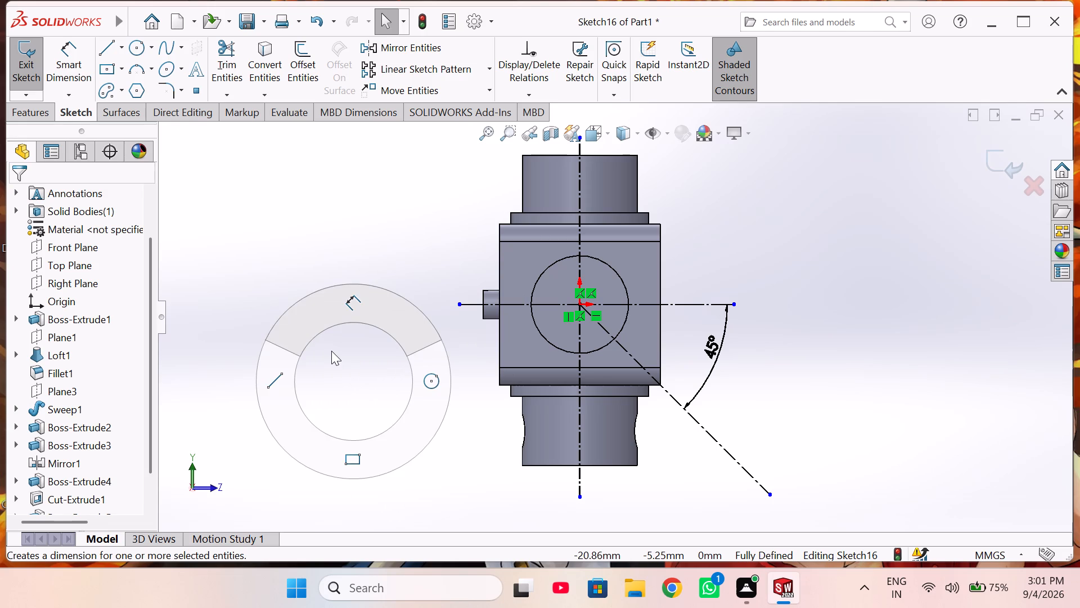
{"action": "right_click_drag", "start_coordinate": [331, 351], "coordinate": [331, 366]}
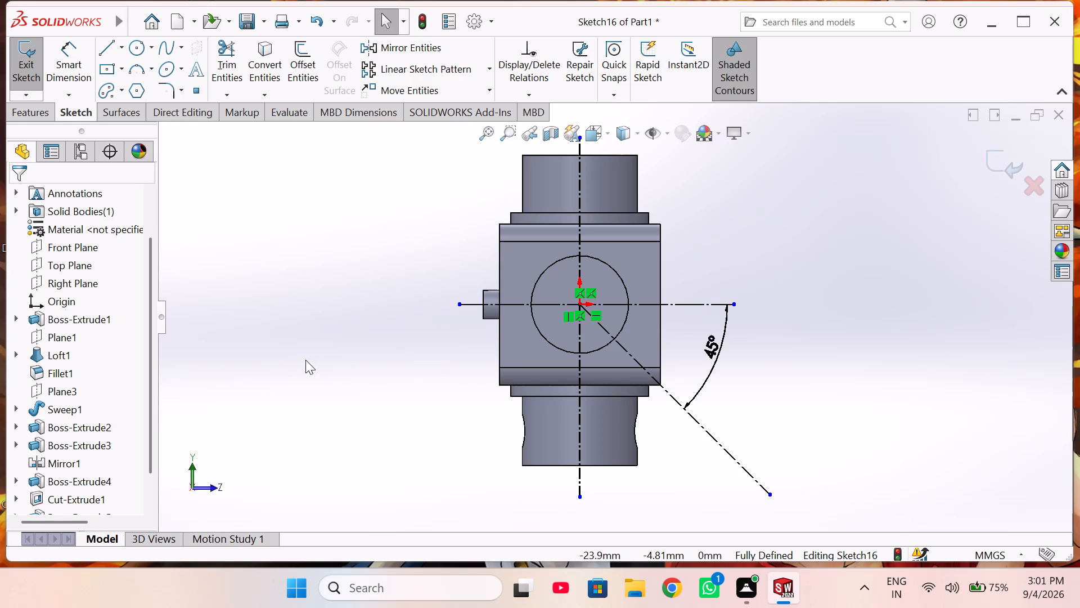
Dimension the diagonal construction line from its outer endpoint to the origin as 14 mm.
{"action": "right_click_drag", "start_coordinate": [339, 362], "coordinate": [318, 274]}
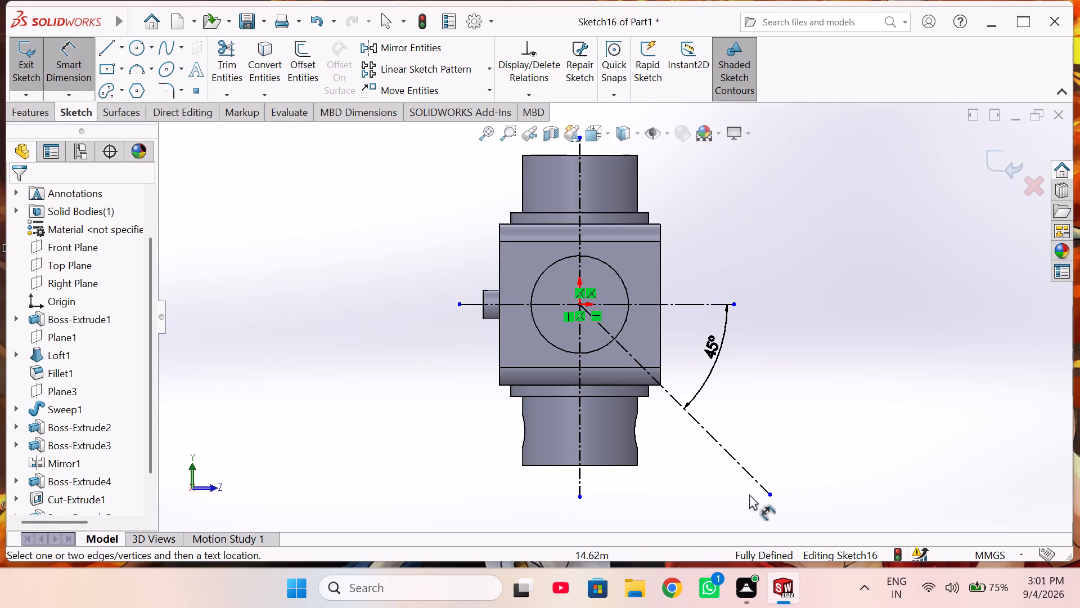
{"action": "left_click", "coordinate": [770, 495]}
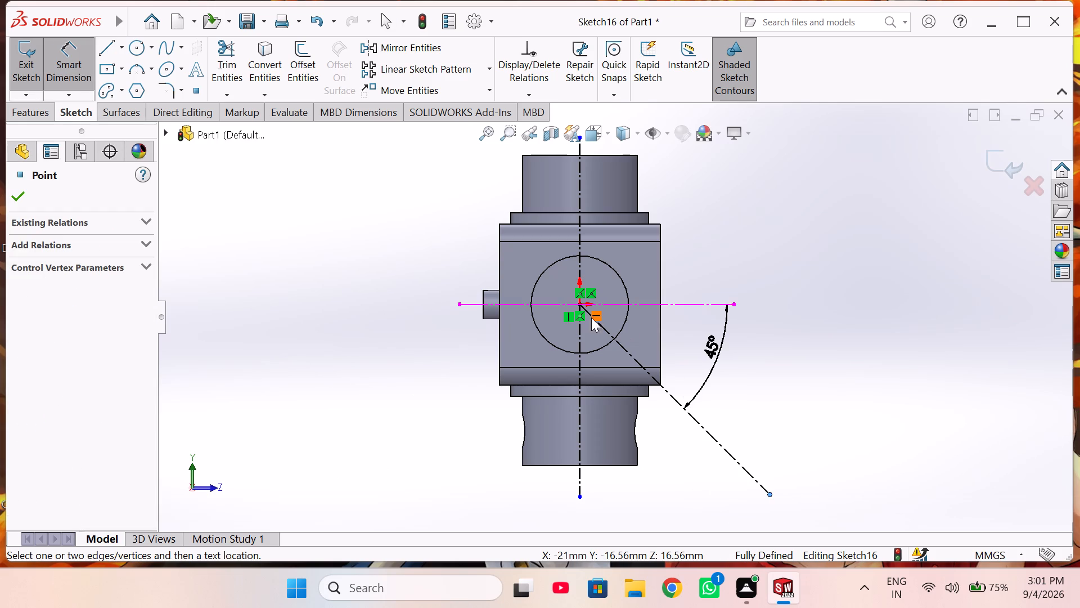
{"action": "left_click", "coordinate": [579, 305]}
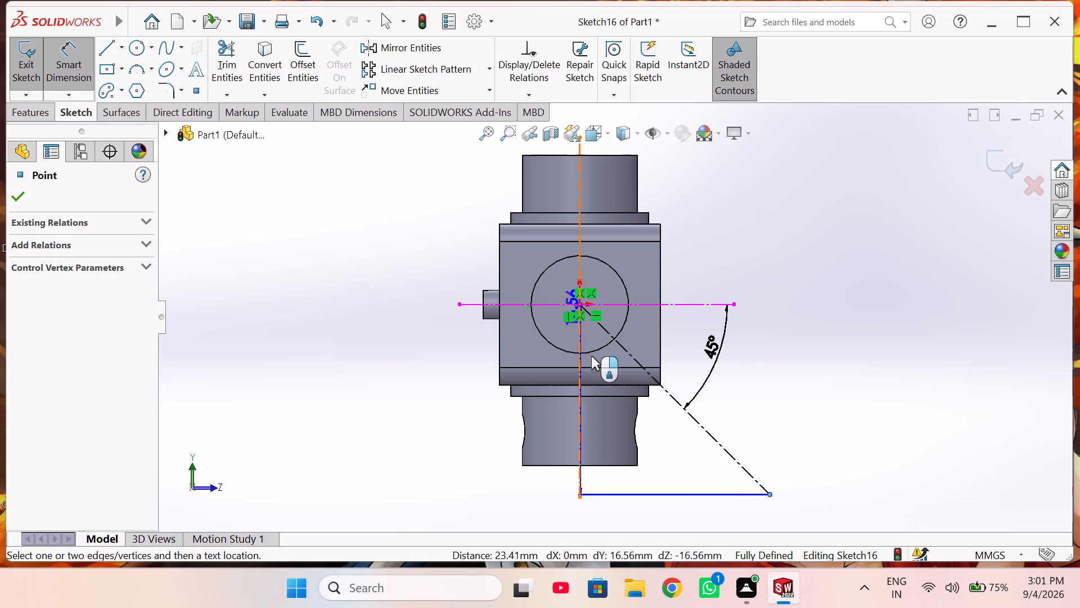
{"action": "left_click", "coordinate": [655, 458]}
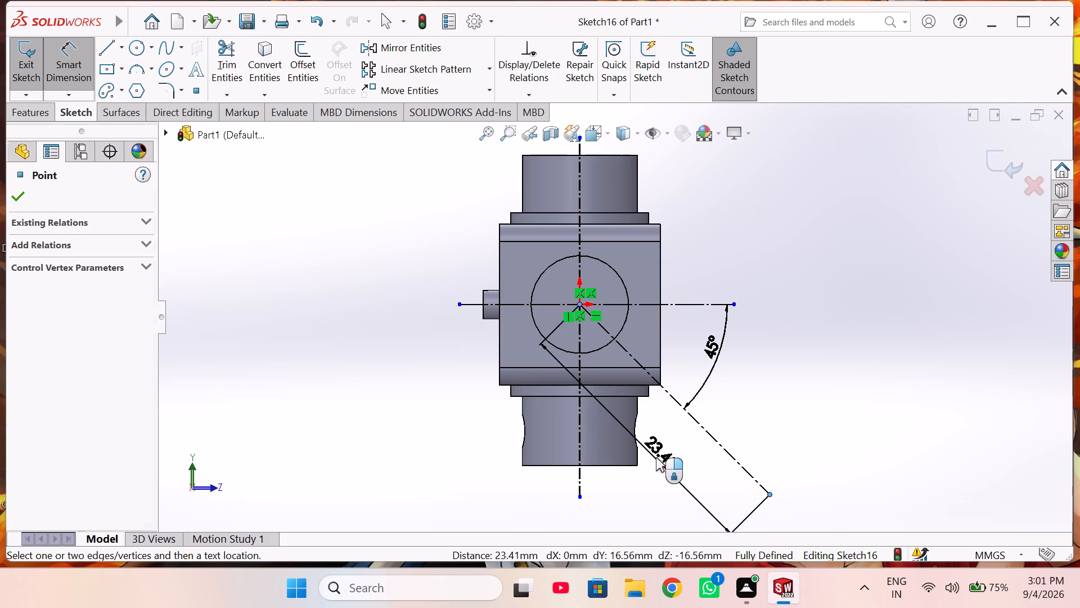
{"action": "type", "text": "14"}
{"action": "key", "text": "Return"}
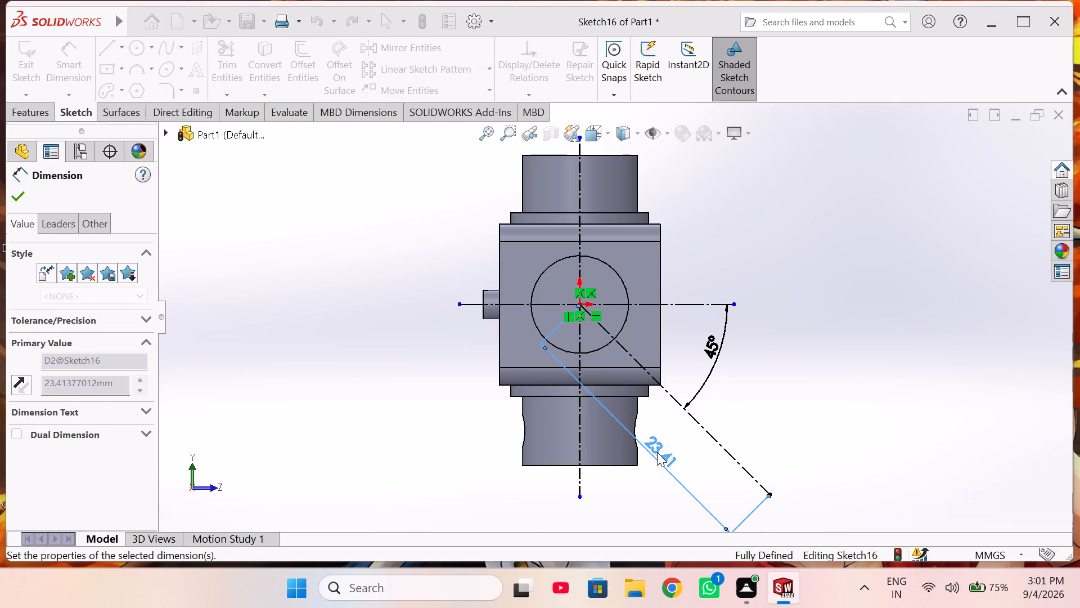
Sketch two concentric circles, about 2.46 mm and 1.46 mm in diameter, centred on the diagonal construction line's outer endpoint.
{"action": "scroll", "coordinate": [707, 423], "scroll_direction": "down", "scroll_amount": 2}
{"action": "right_click_drag", "start_coordinate": [717, 399], "coordinate": [726, 371]}
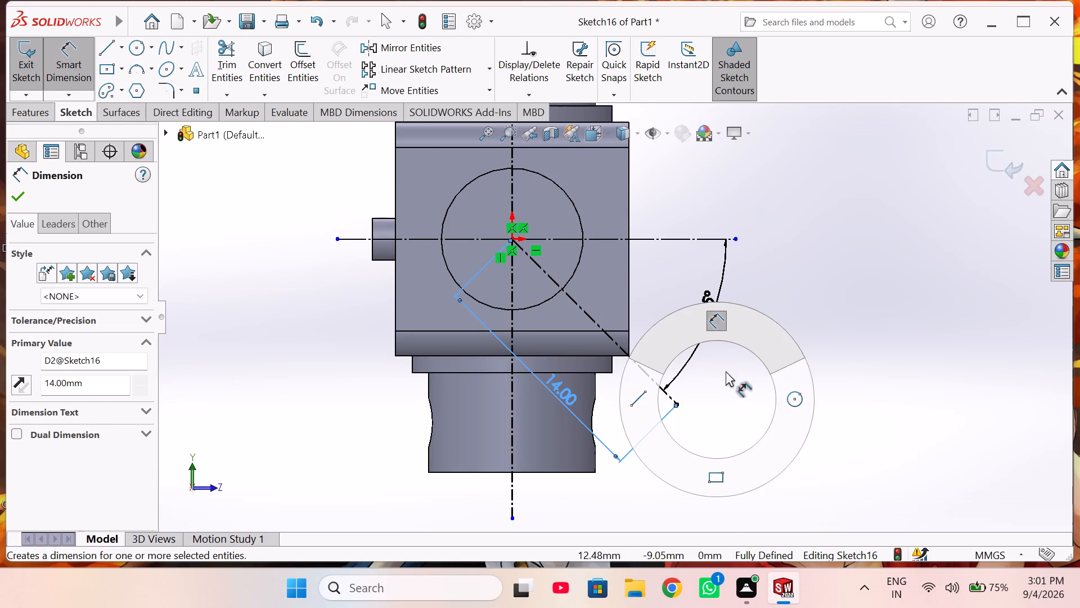
{"action": "right_click_drag", "start_coordinate": [726, 371], "coordinate": [725, 321]}
{"action": "right_click_drag", "start_coordinate": [736, 400], "coordinate": [826, 386]}
{"action": "scroll", "coordinate": [440, 369], "scroll_direction": "down", "scroll_amount": 1}
{"action": "scroll", "coordinate": [689, 404], "scroll_direction": "down", "scroll_amount": 5}
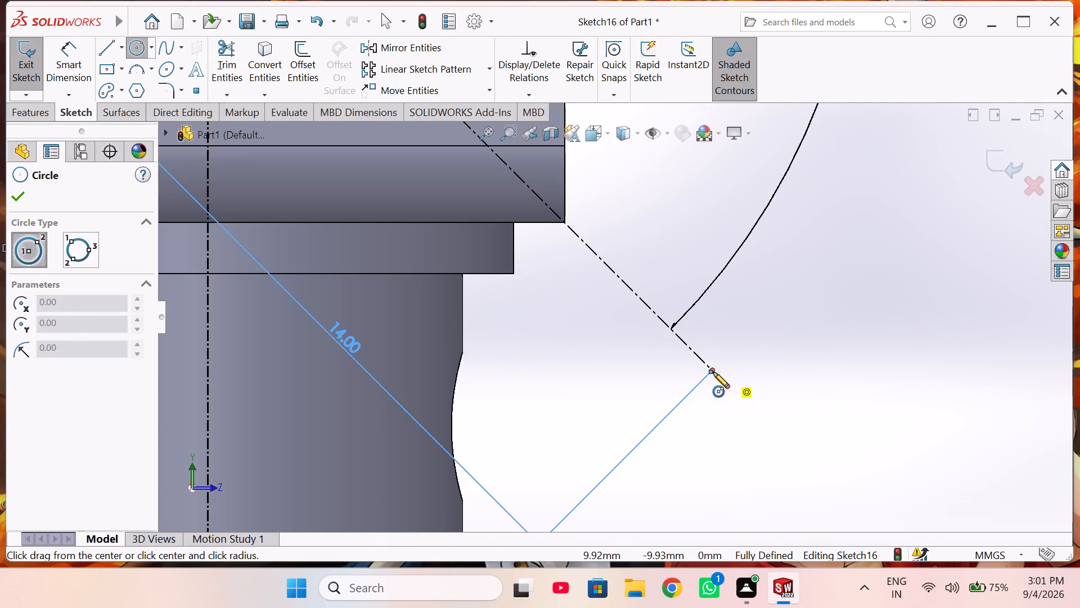
{"action": "left_click", "coordinate": [713, 372]}
{"action": "left_click", "coordinate": [740, 427]}
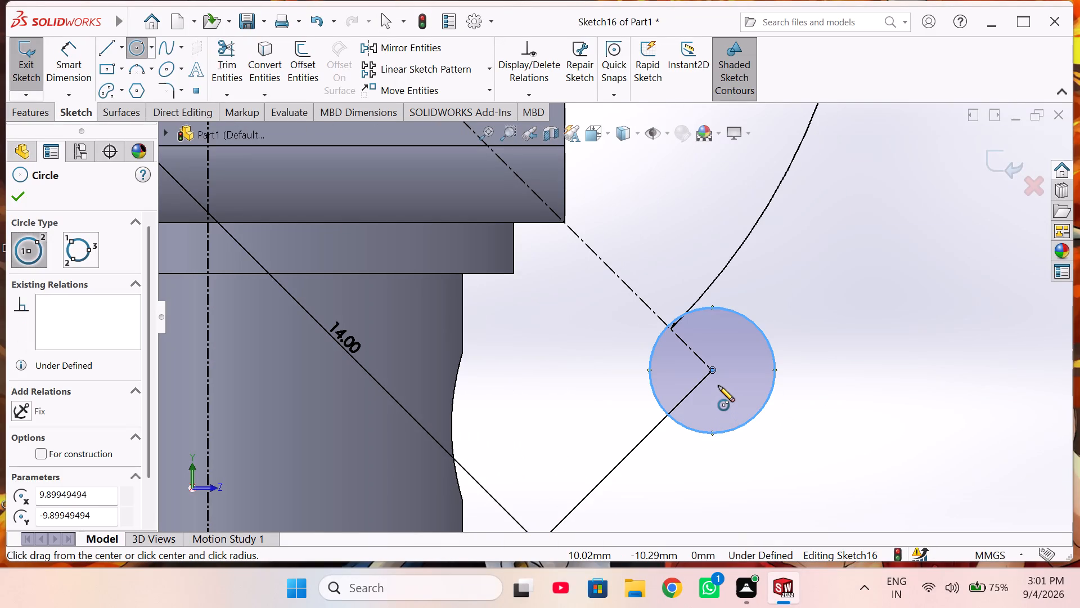
{"action": "left_click", "coordinate": [712, 371]}
{"action": "left_click", "coordinate": [728, 404]}
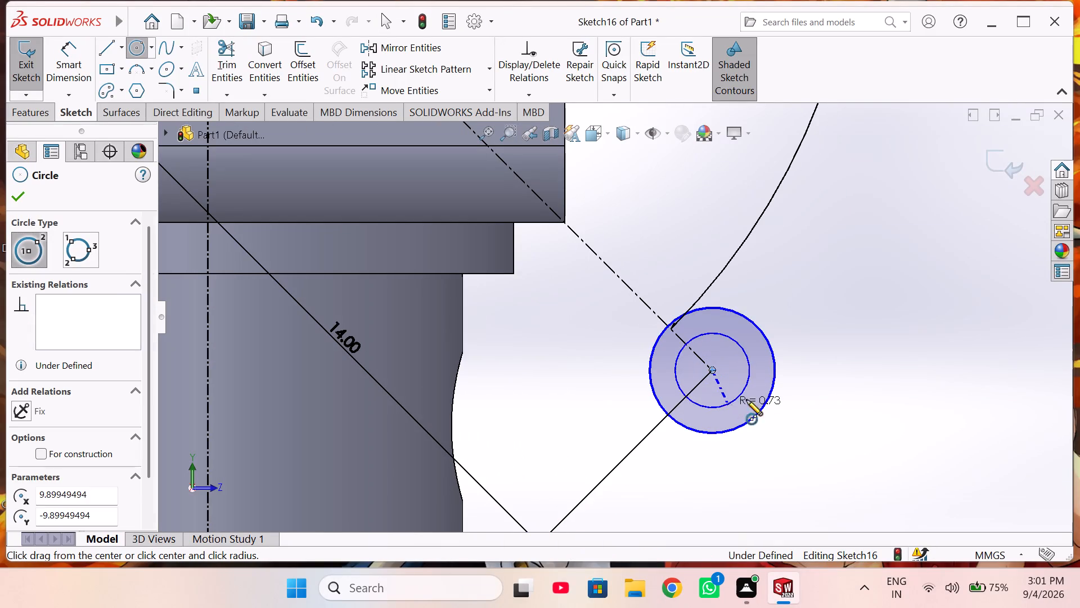
Dimension the inner concentric circle's diameter as 3 mm and the outer circle's as 5 mm.
{"action": "right_click_drag", "start_coordinate": [841, 412], "coordinate": [824, 290]}
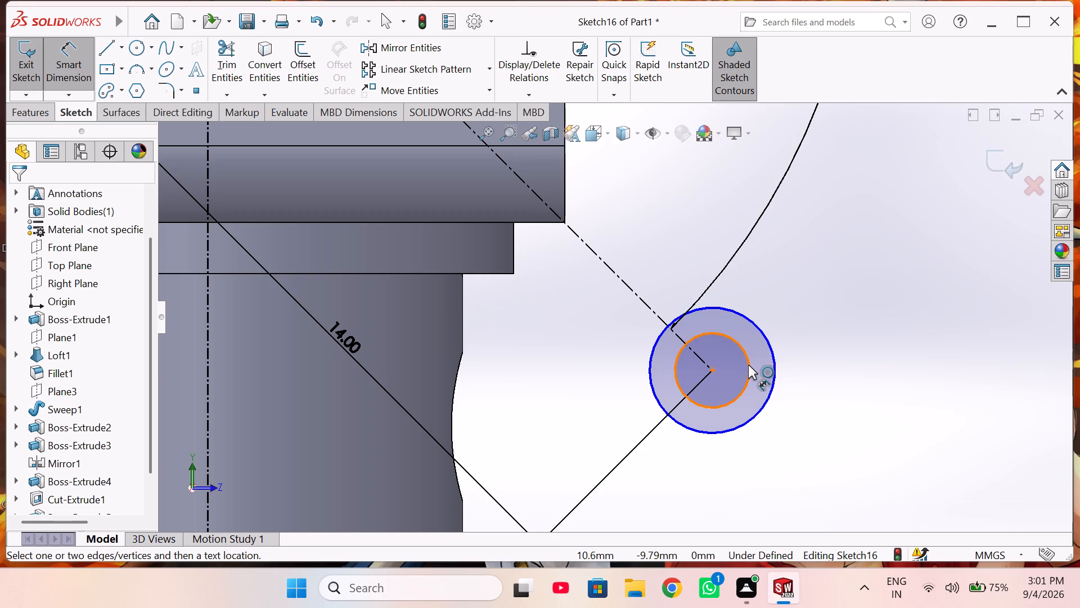
{"action": "left_click", "coordinate": [748, 365]}
{"action": "left_click", "coordinate": [857, 381]}
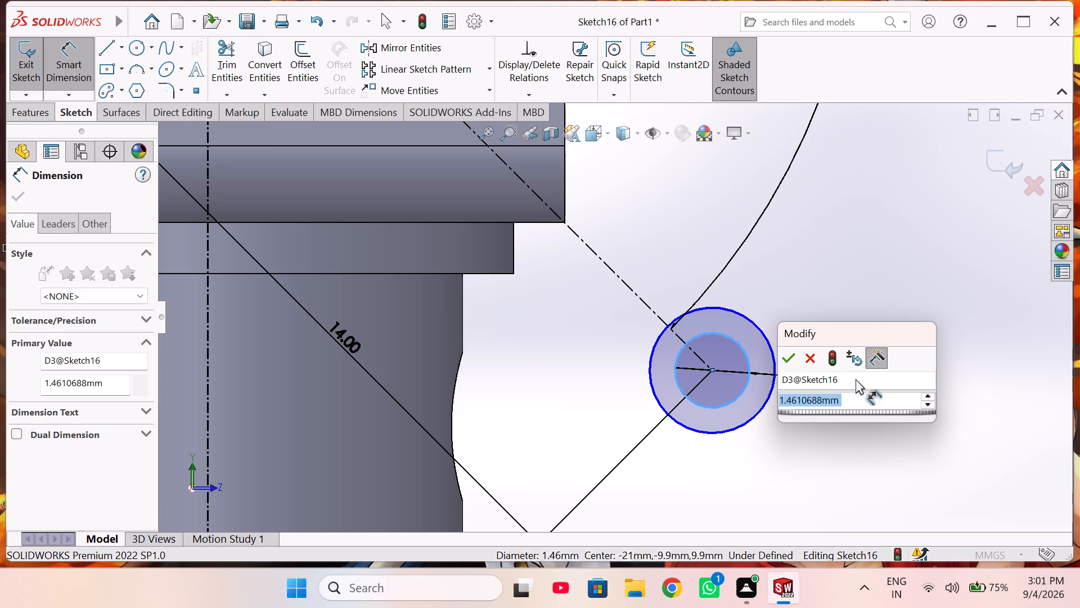
{"action": "key", "text": "3"}
{"action": "key", "text": "Return"}
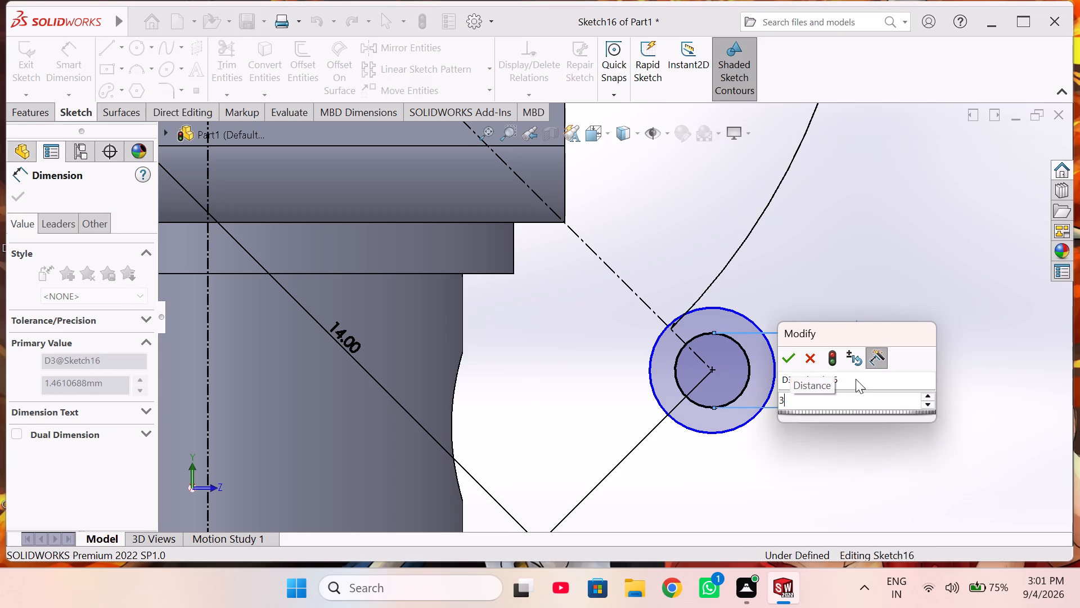
{"action": "left_click", "coordinate": [775, 383]}
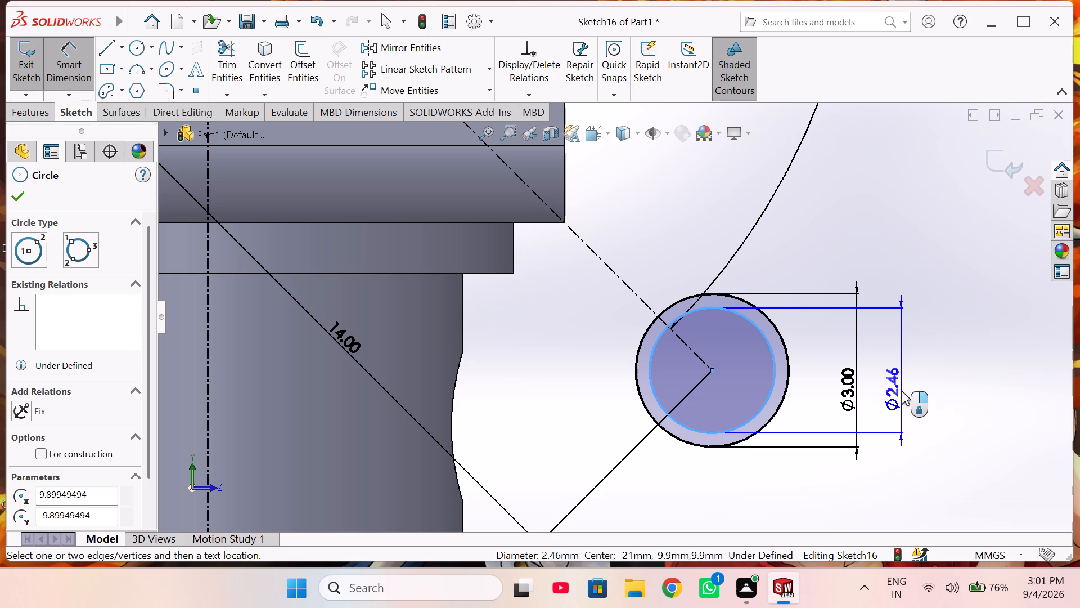
{"action": "left_click", "coordinate": [901, 389]}
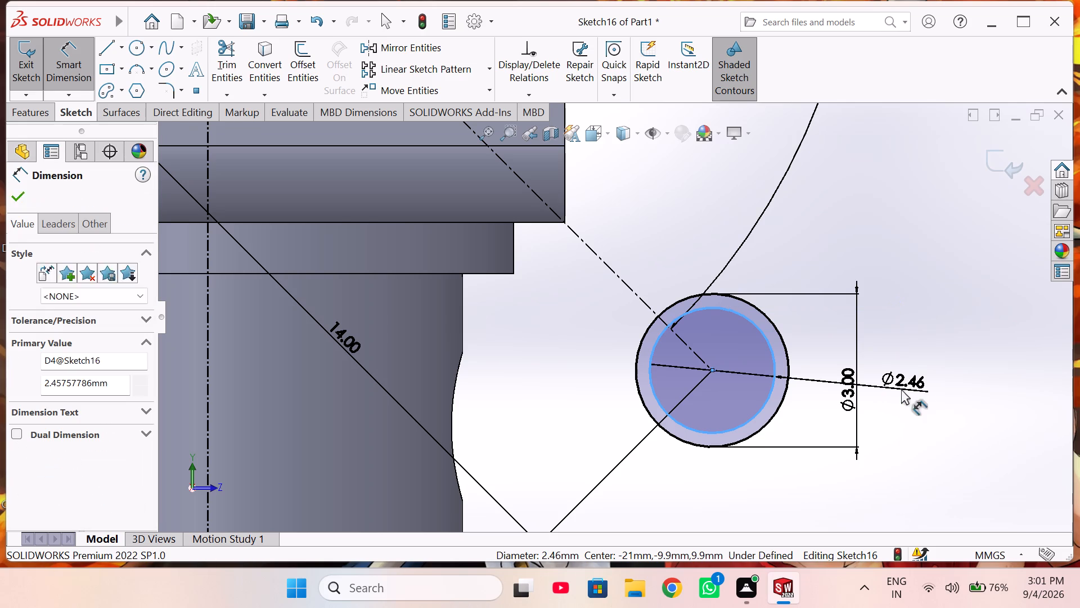
{"action": "key", "text": "5"}
{"action": "key", "text": "Return"}
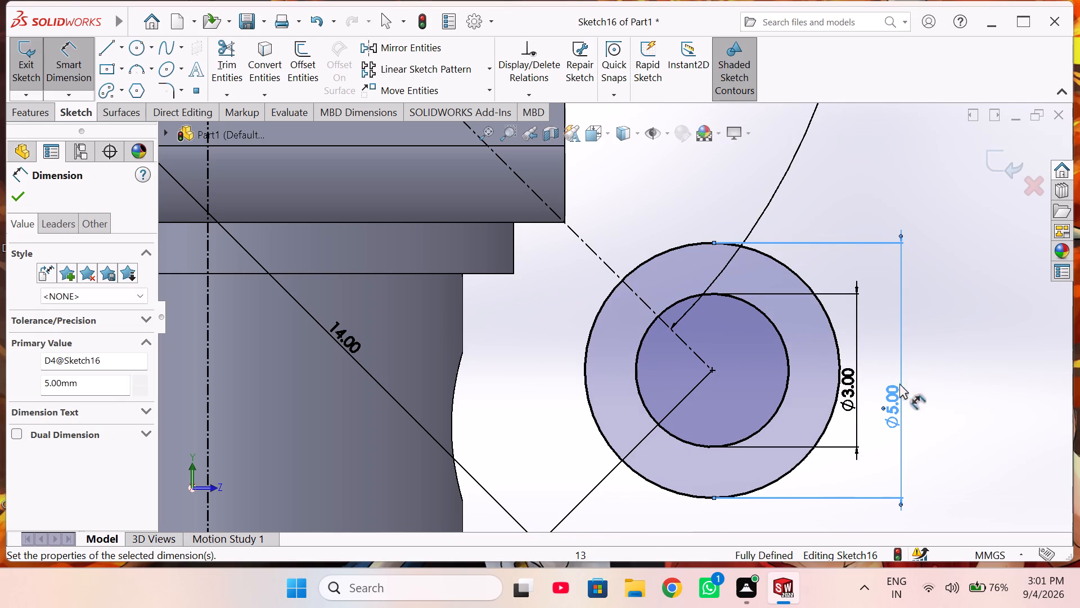
{"action": "right_click", "coordinate": [970, 339]}
{"action": "left_click", "coordinate": [971, 392]}
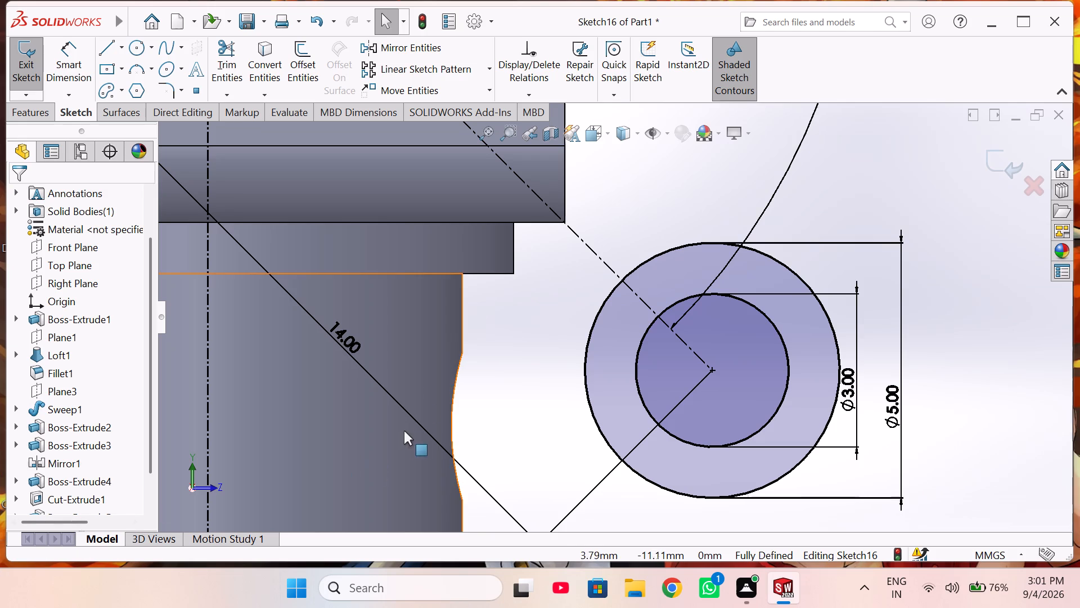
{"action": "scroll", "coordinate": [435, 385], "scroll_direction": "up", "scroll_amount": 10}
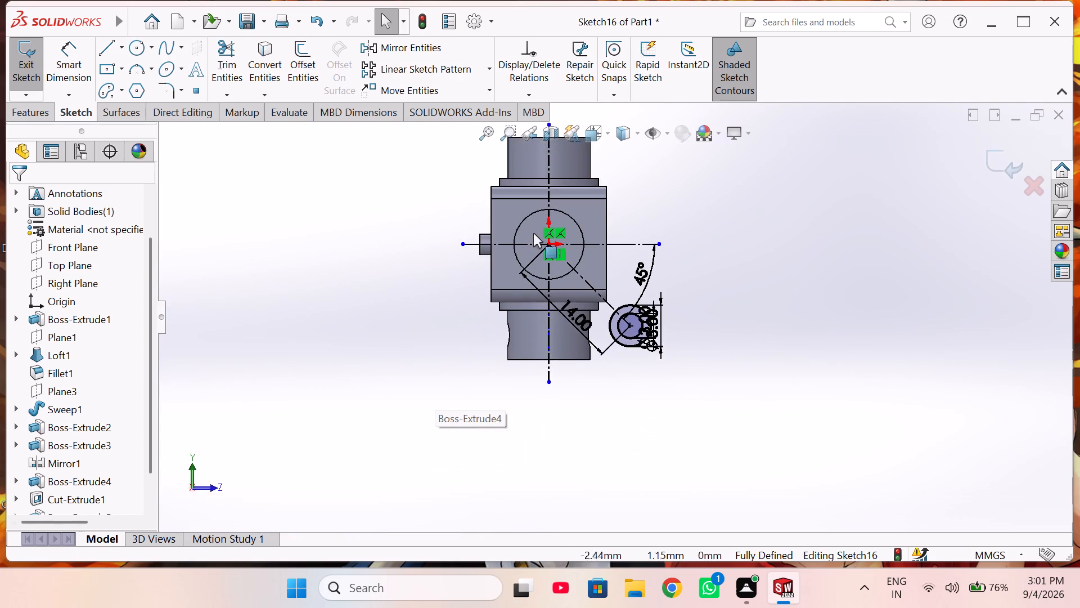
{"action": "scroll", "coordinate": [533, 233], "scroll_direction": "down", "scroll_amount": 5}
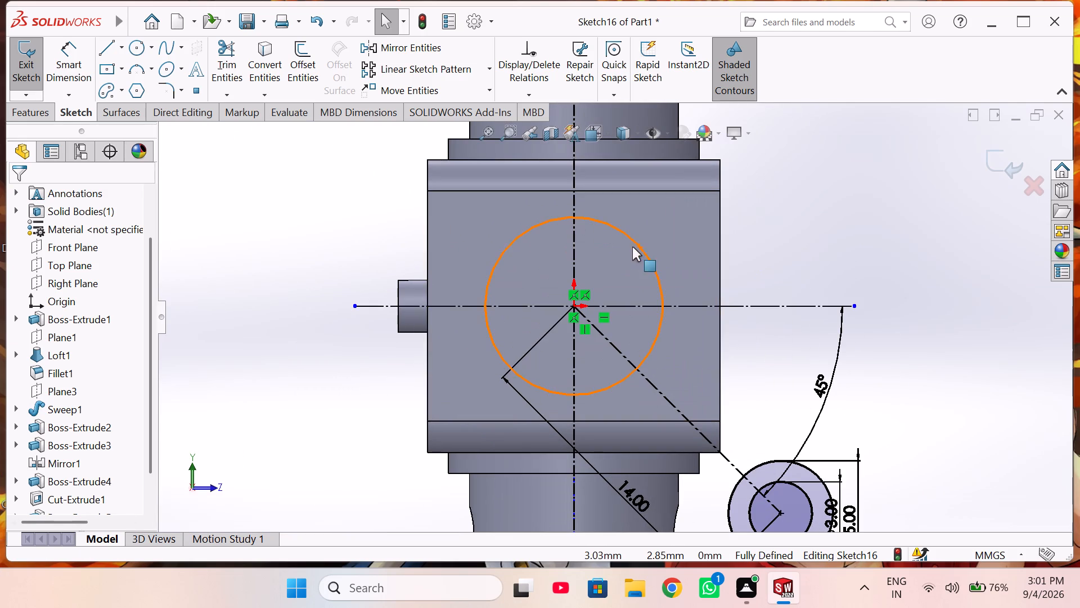
Convert the side boss's circular end edge into a sketch circle.
{"action": "left_click", "coordinate": [259, 62]}
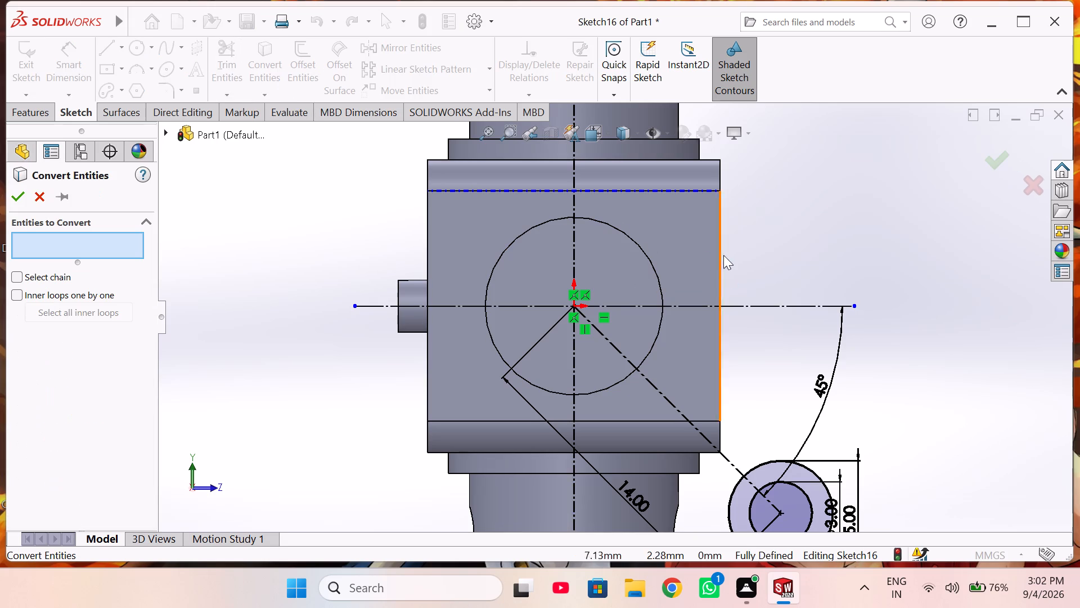
{"action": "left_click", "coordinate": [634, 243]}
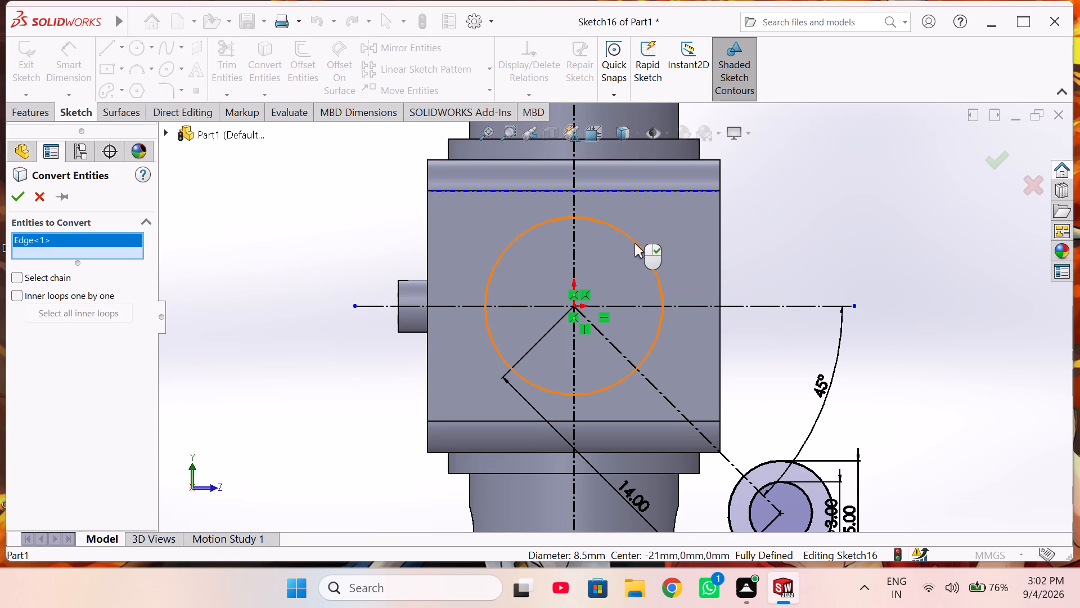
{"action": "left_click", "coordinate": [12, 199]}
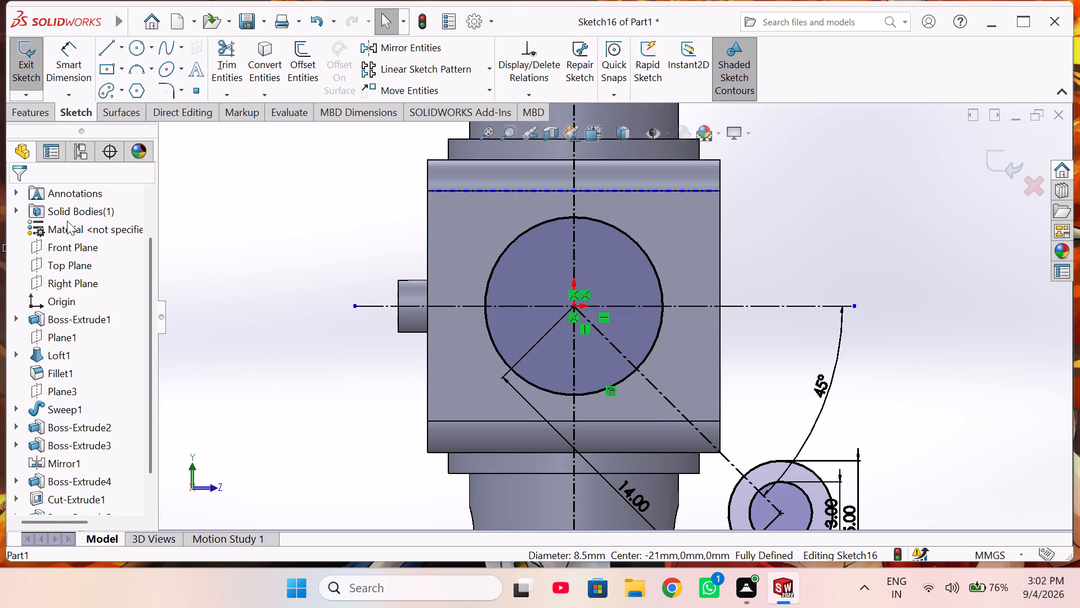
Sketch two tangent lines joining the converted circle to the 5 mm circle, one on each side of the diagonal construction line.
{"action": "scroll", "coordinate": [444, 348], "scroll_direction": "up", "scroll_amount": 2}
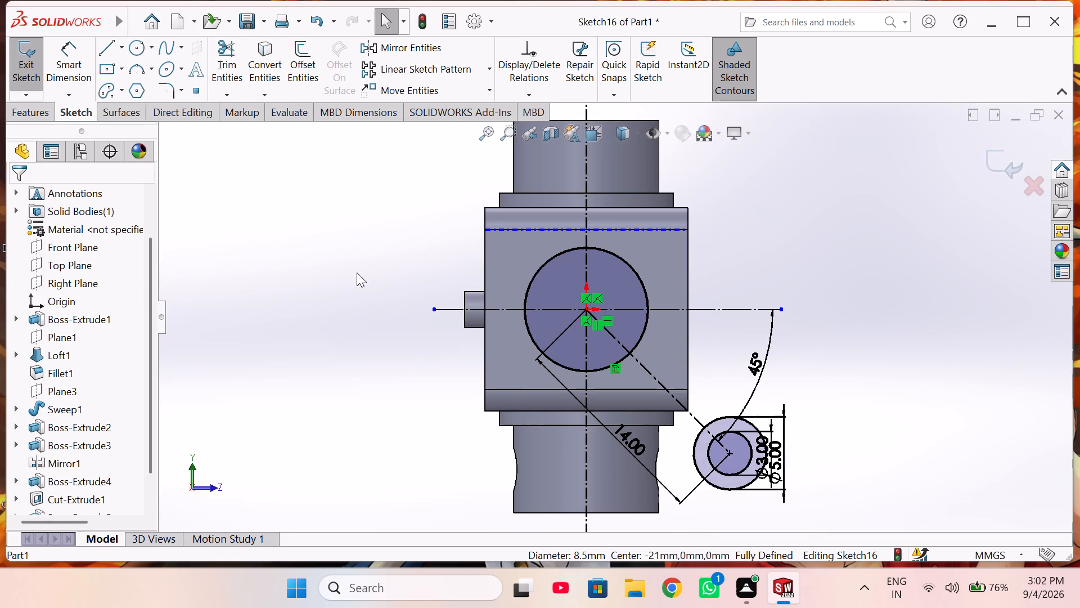
{"action": "right_click_drag", "start_coordinate": [356, 272], "coordinate": [256, 270]}
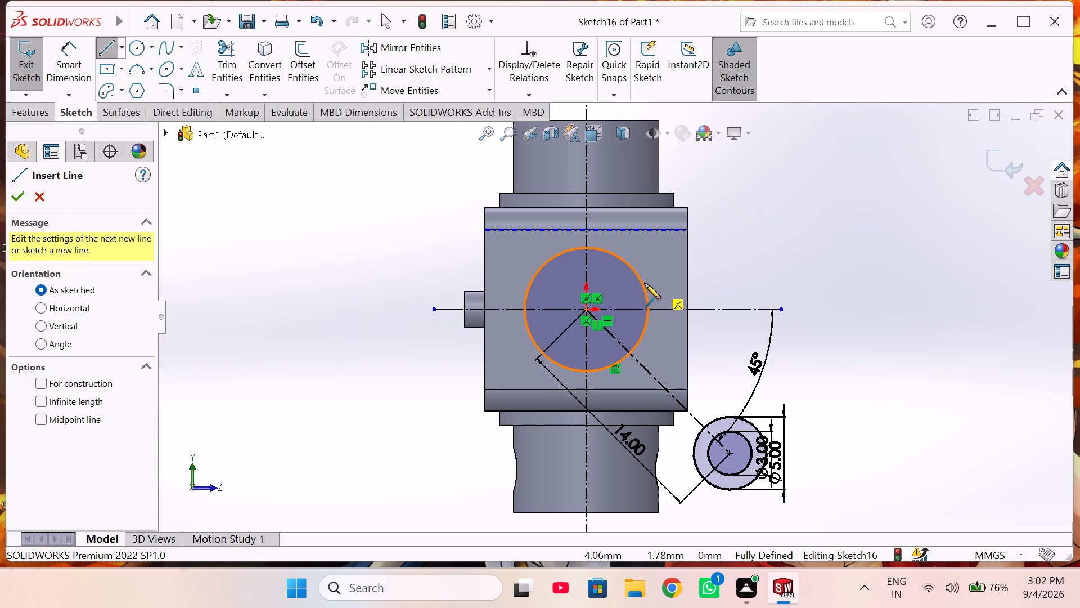
{"action": "left_click", "coordinate": [642, 283]}
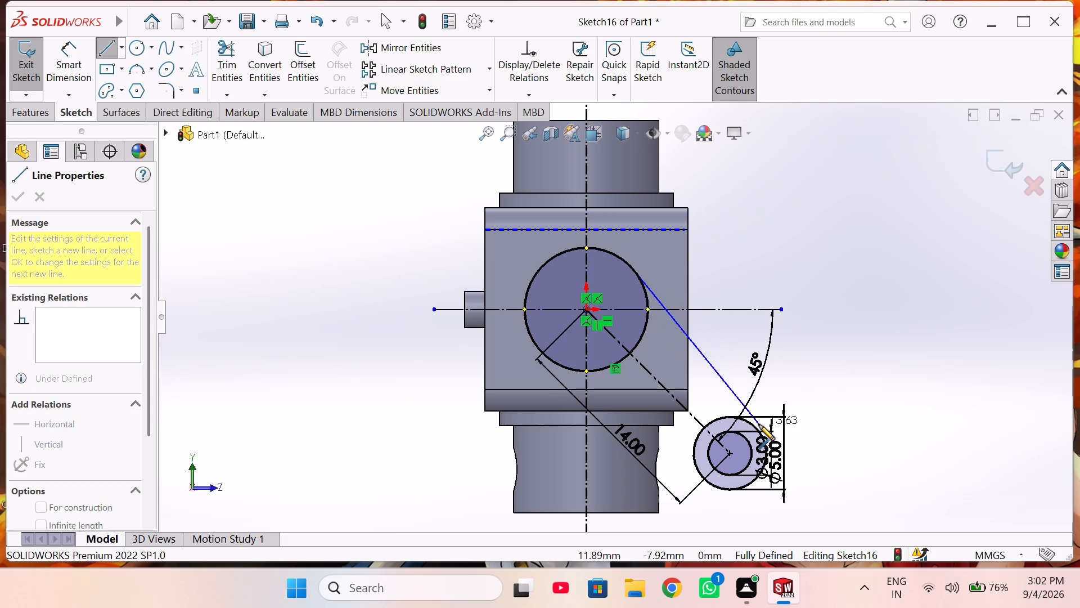
{"action": "left_click", "coordinate": [758, 426]}
{"action": "right_click", "coordinate": [813, 342]}
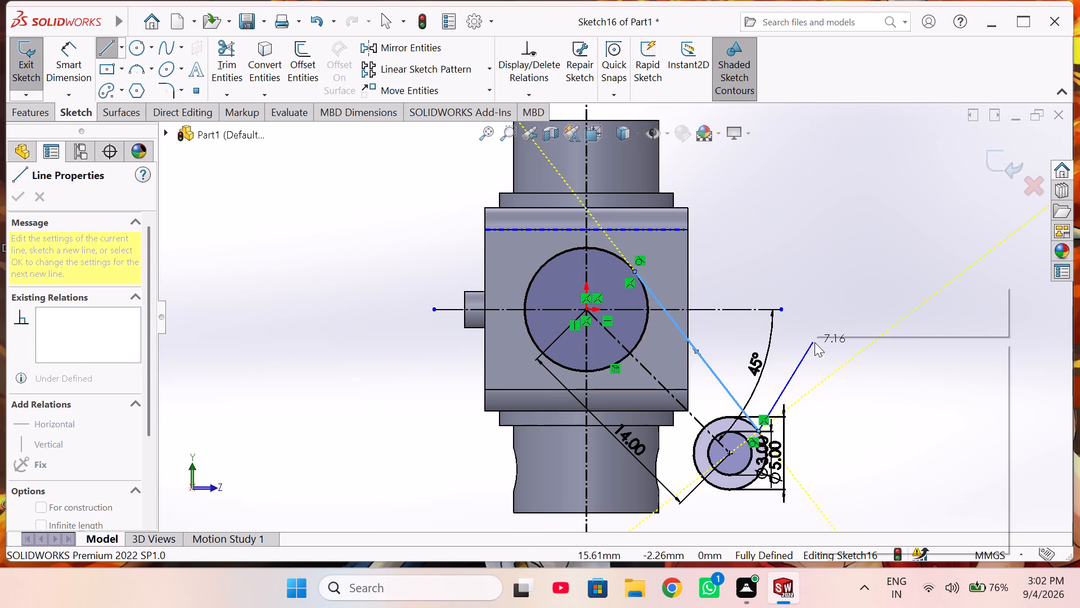
{"action": "left_click", "coordinate": [834, 352]}
{"action": "right_click_drag", "start_coordinate": [841, 343], "coordinate": [709, 366]}
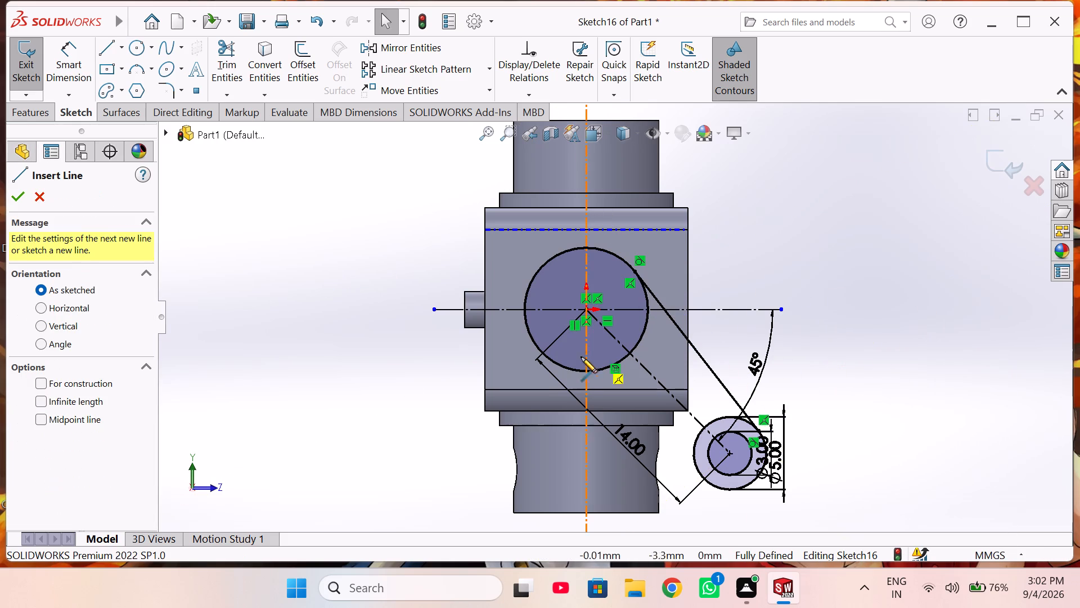
{"action": "left_click", "coordinate": [548, 359]}
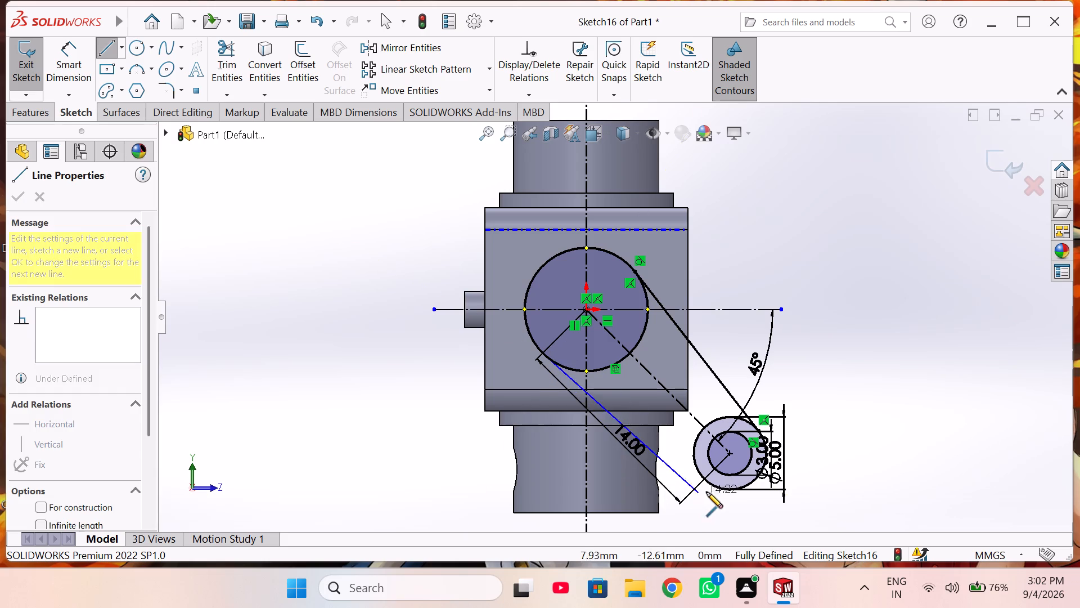
{"action": "left_click", "coordinate": [715, 488]}
{"action": "right_click", "coordinate": [875, 387]}
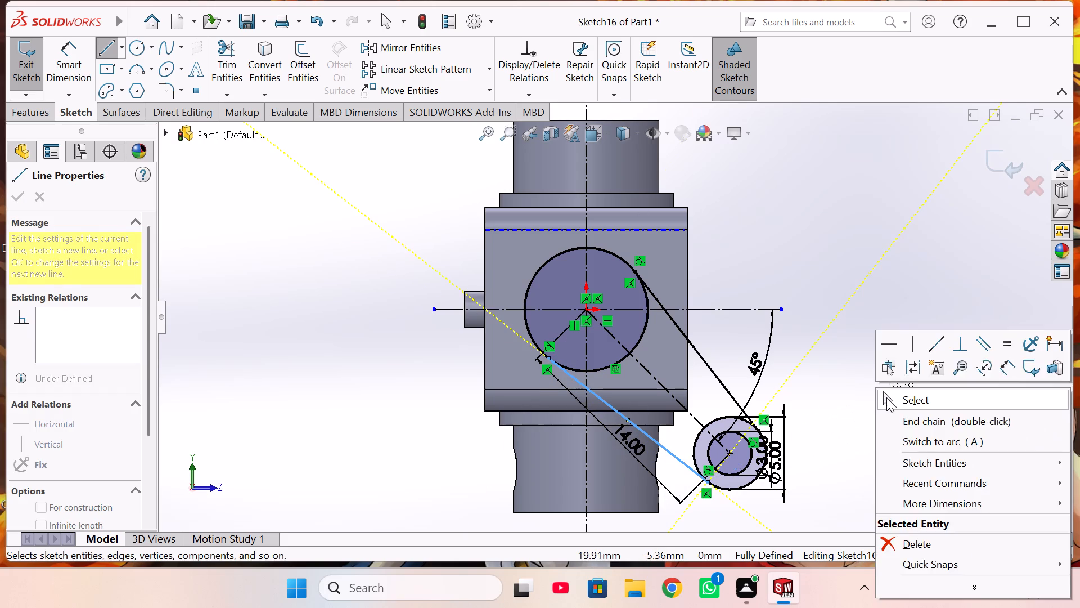
{"action": "left_click", "coordinate": [887, 398]}
Trim away the converted circle's arc segments lying between the two tangent lines.
{"action": "scroll", "coordinate": [692, 410], "scroll_direction": "down", "scroll_amount": 3}
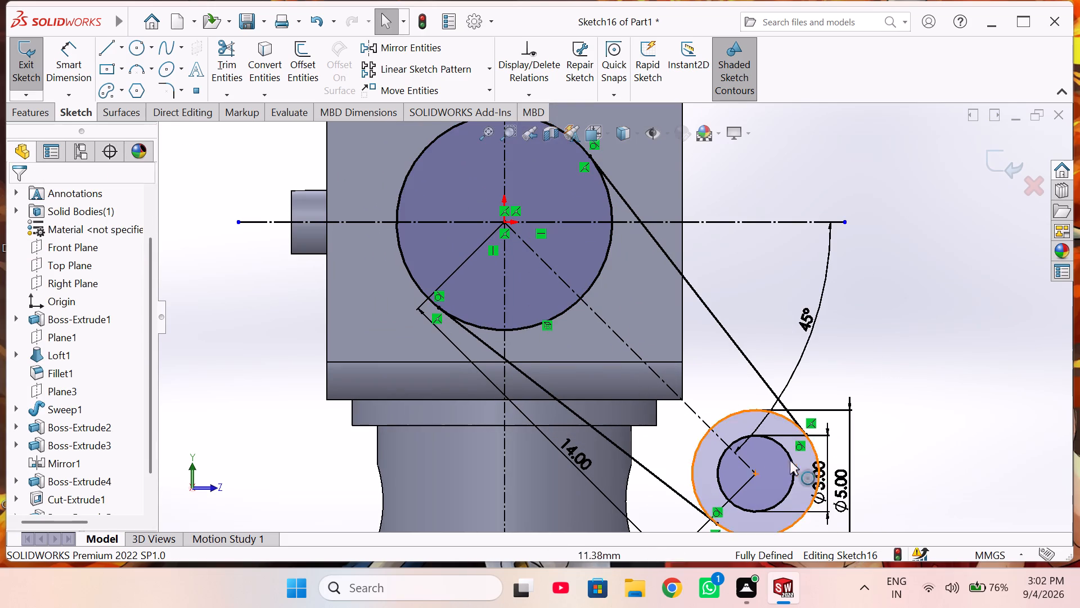
{"action": "scroll", "coordinate": [784, 461], "scroll_direction": "up", "scroll_amount": 3}
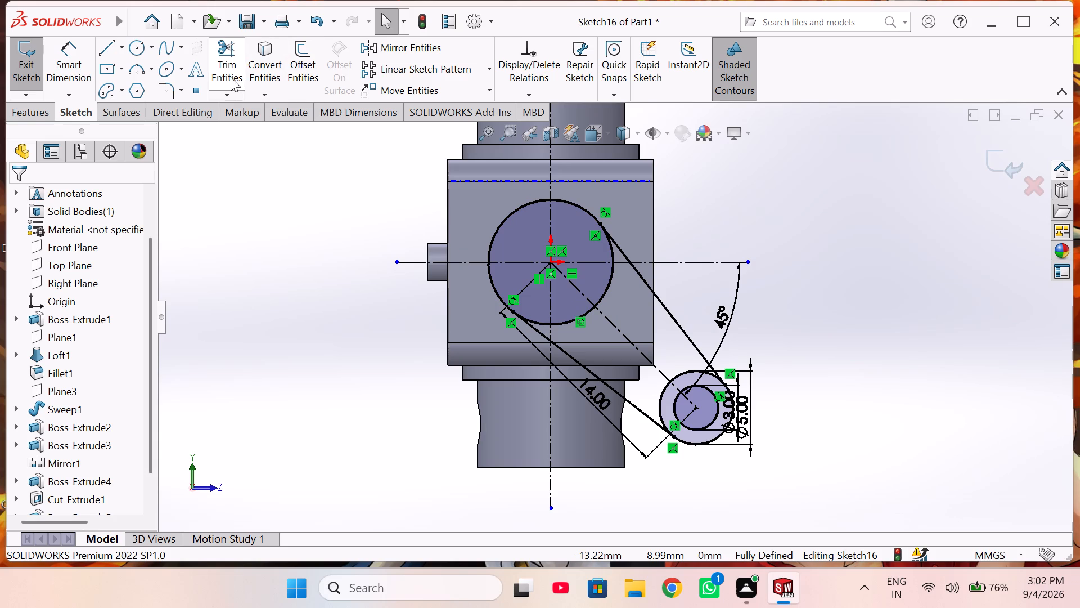
{"action": "left_click", "coordinate": [231, 77]}
{"action": "left_click_drag", "start_coordinate": [592, 275], "coordinate": [618, 290]}
{"action": "scroll", "coordinate": [600, 246], "scroll_direction": "down", "scroll_amount": 7}
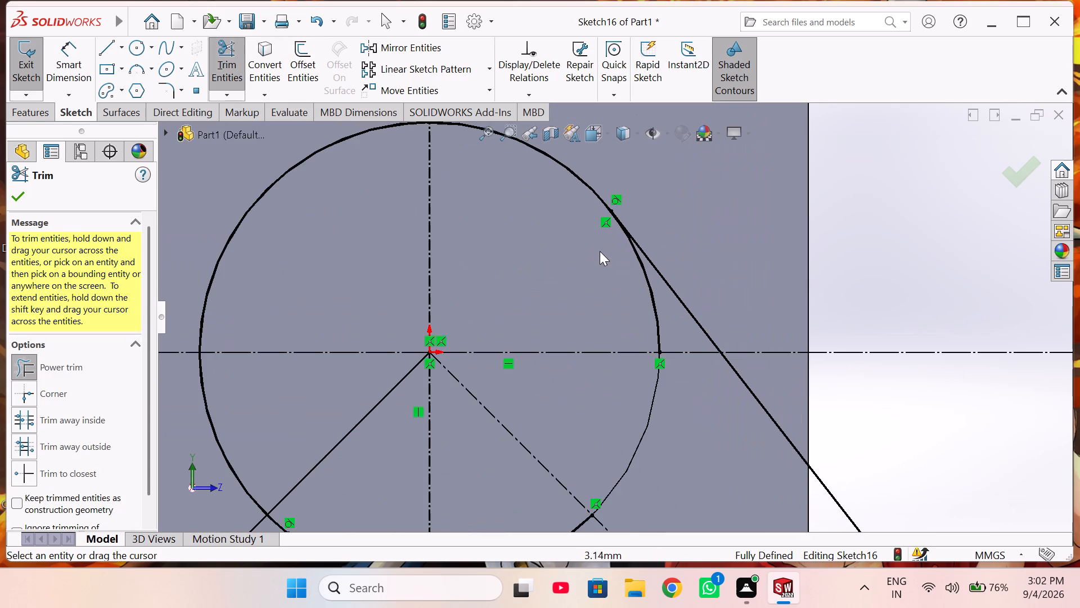
{"action": "left_click_drag", "start_coordinate": [611, 266], "coordinate": [656, 292]}
{"action": "scroll", "coordinate": [547, 391], "scroll_direction": "up", "scroll_amount": 4}
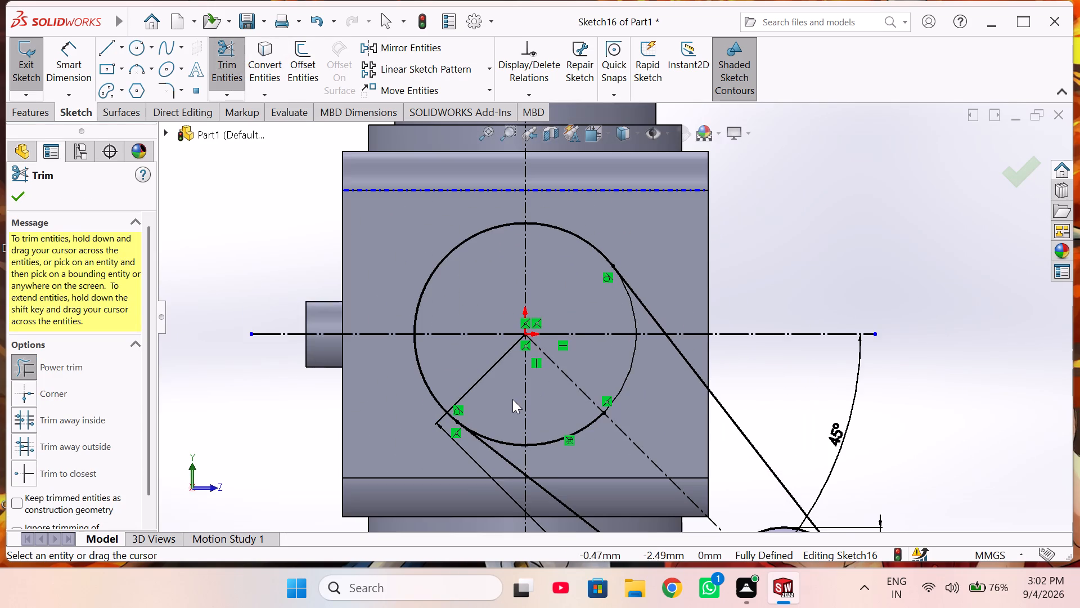
{"action": "left_click_drag", "start_coordinate": [506, 406], "coordinate": [514, 446]}
{"action": "left_click_drag", "start_coordinate": [561, 404], "coordinate": [579, 440]}
Trim away the 5 mm circle's inner arc segments between the tangent lines, leaving a closed lever-arm outline.
{"action": "scroll", "coordinate": [587, 446], "scroll_direction": "up", "scroll_amount": 2}
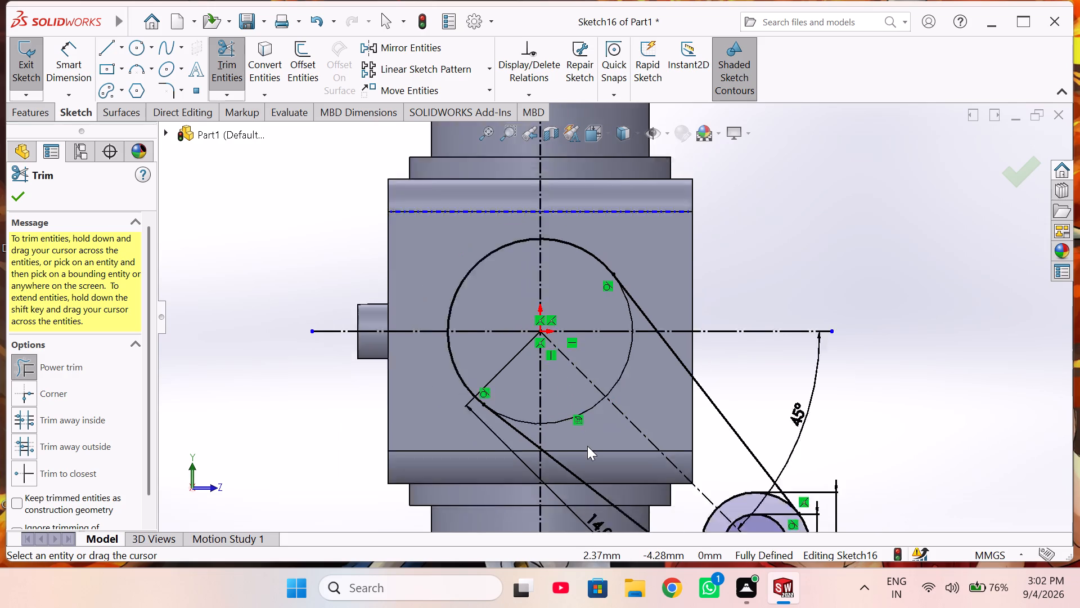
{"action": "scroll", "coordinate": [587, 446], "scroll_direction": "up", "scroll_amount": 1}
{"action": "scroll", "coordinate": [715, 478], "scroll_direction": "down", "scroll_amount": 3}
{"action": "scroll", "coordinate": [676, 437], "scroll_direction": "down", "scroll_amount": 2}
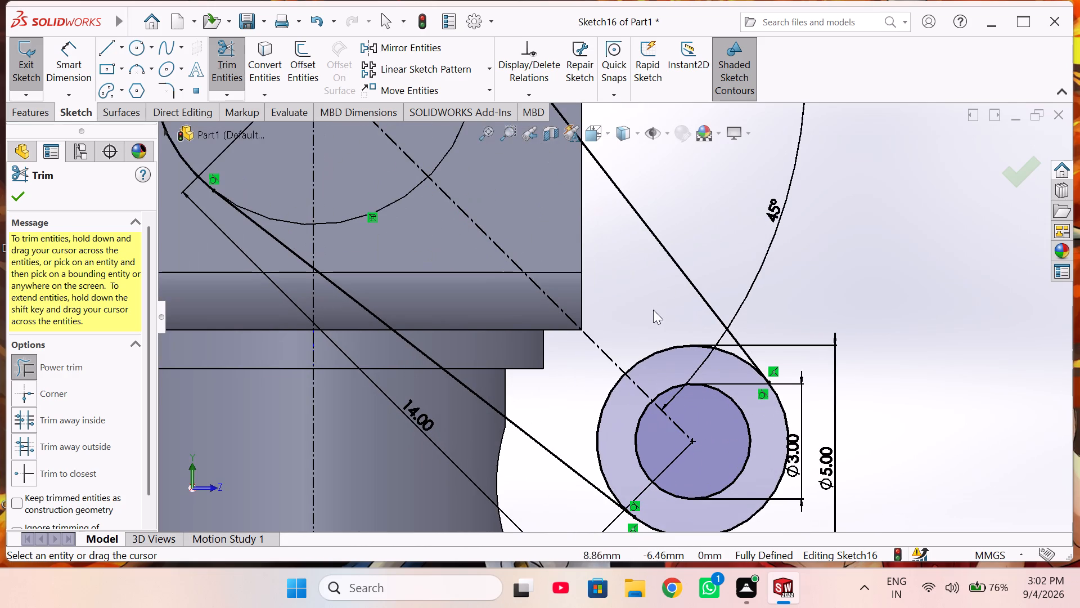
{"action": "left_click_drag", "start_coordinate": [653, 310], "coordinate": [670, 363]}
{"action": "left_click_drag", "start_coordinate": [575, 382], "coordinate": [606, 402]}
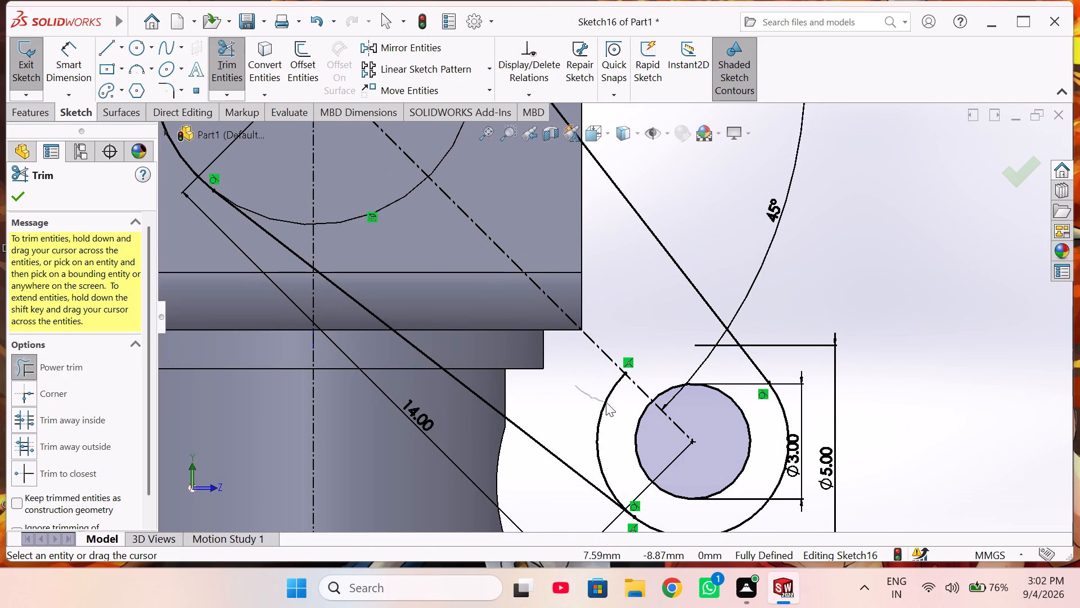
{"action": "left_click_drag", "start_coordinate": [606, 402], "coordinate": [609, 404]}
{"action": "scroll", "coordinate": [571, 395], "scroll_direction": "up", "scroll_amount": 6}
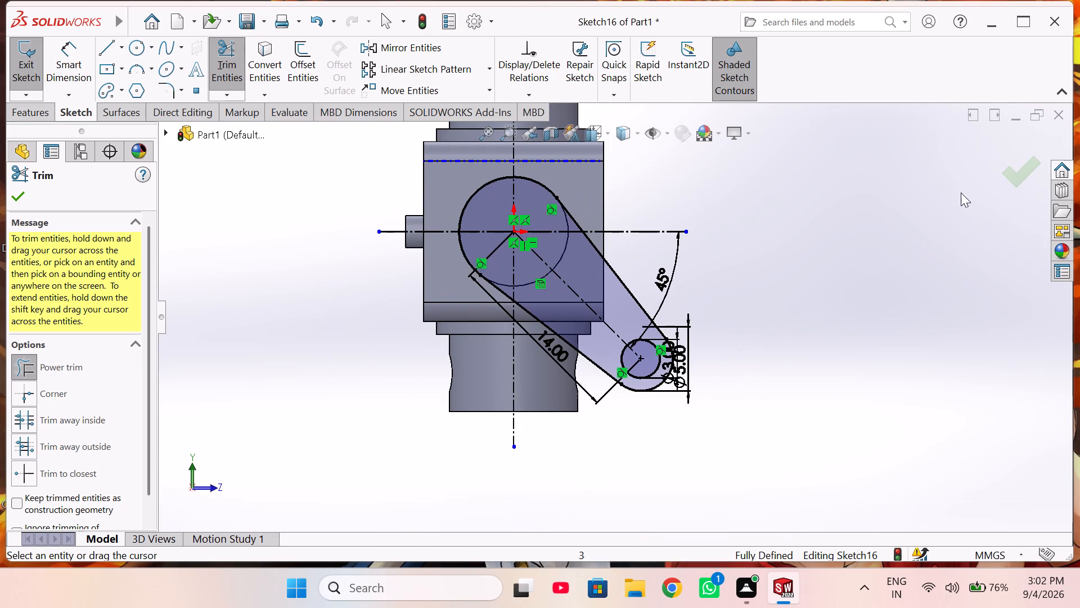
{"action": "left_click", "coordinate": [1025, 169]}
Extrude the lever-arm profile as a boss 2 mm deep, with the direction reversed toward the block.
{"action": "middle_click_drag", "start_coordinate": [832, 233], "coordinate": [803, 285]}
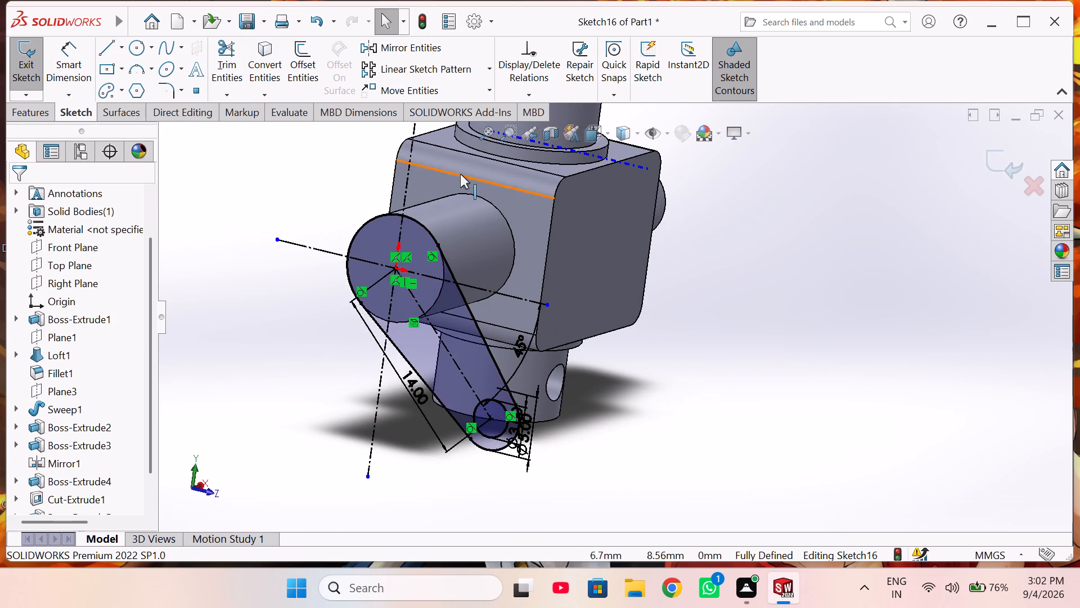
{"action": "left_click", "coordinate": [21, 113]}
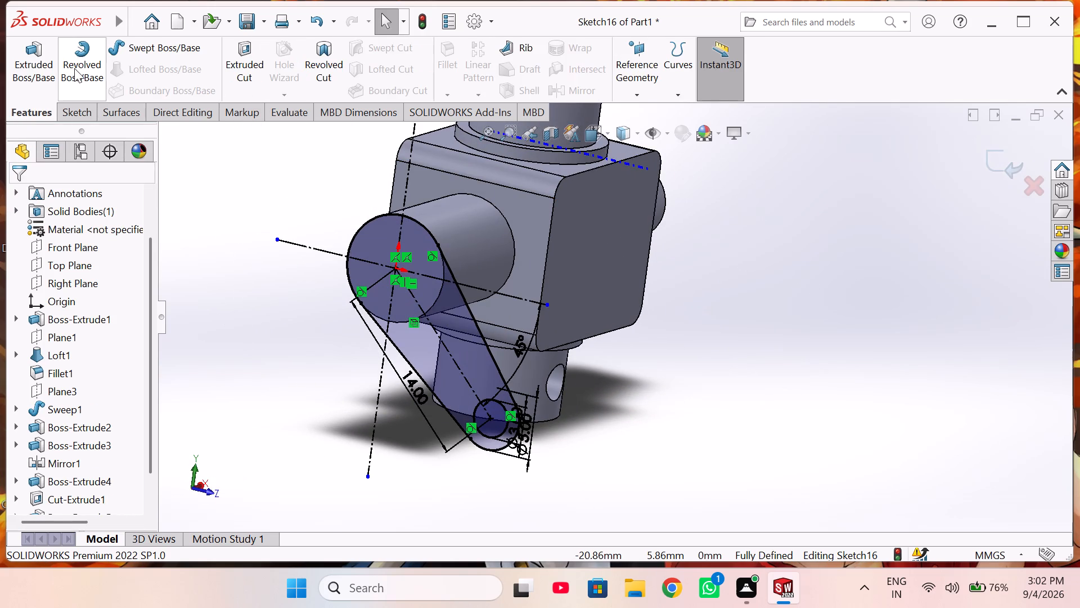
{"action": "left_click", "coordinate": [34, 54]}
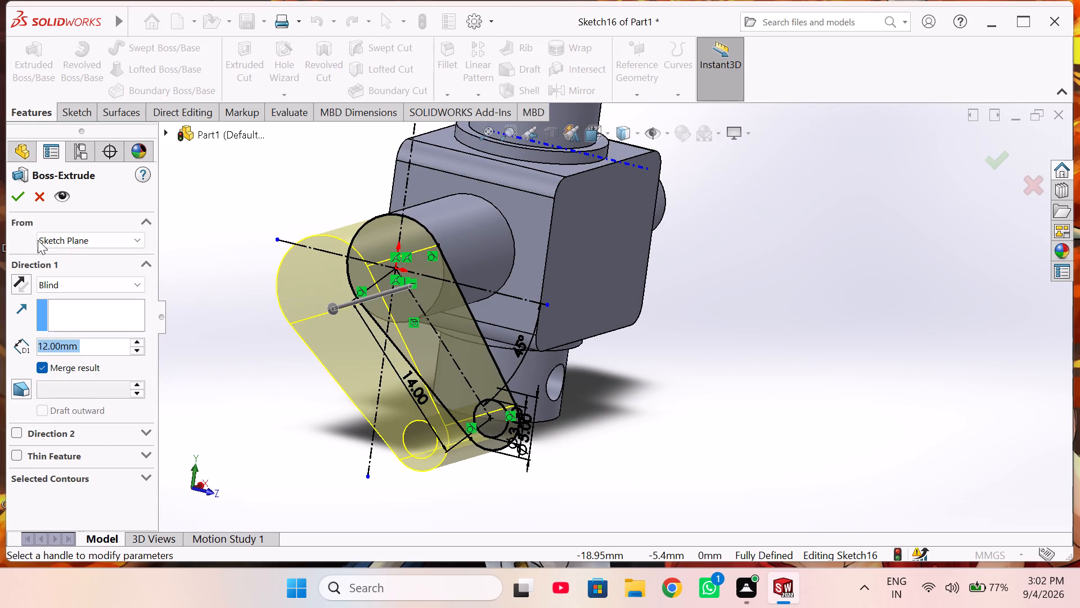
{"action": "left_click", "coordinate": [15, 289]}
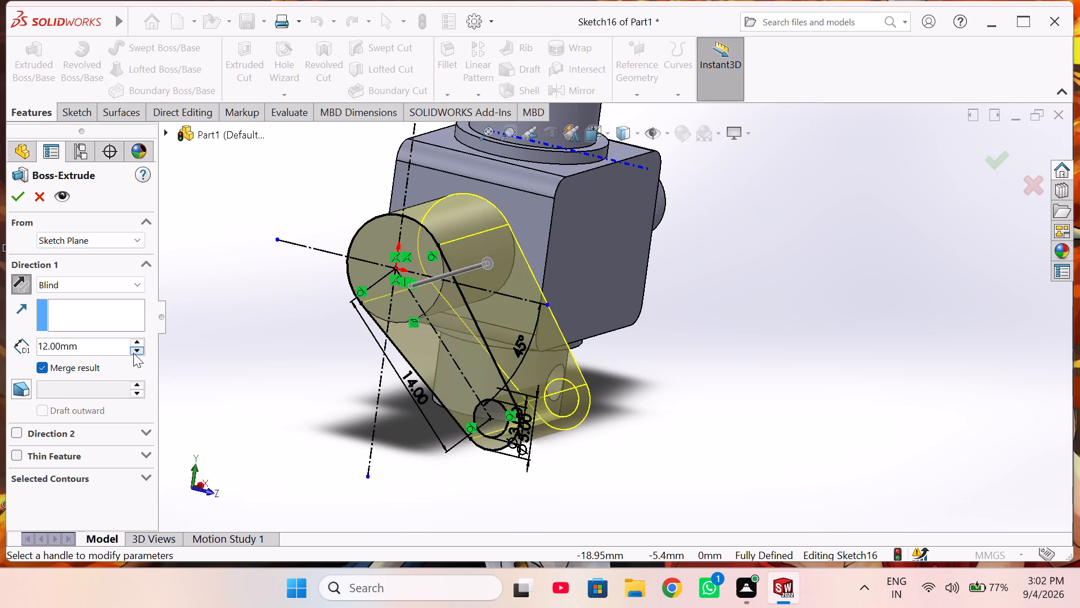
{"action": "left_click", "coordinate": [136, 351]}
{"action": "middle_click_drag", "start_coordinate": [748, 427], "coordinate": [700, 430]}
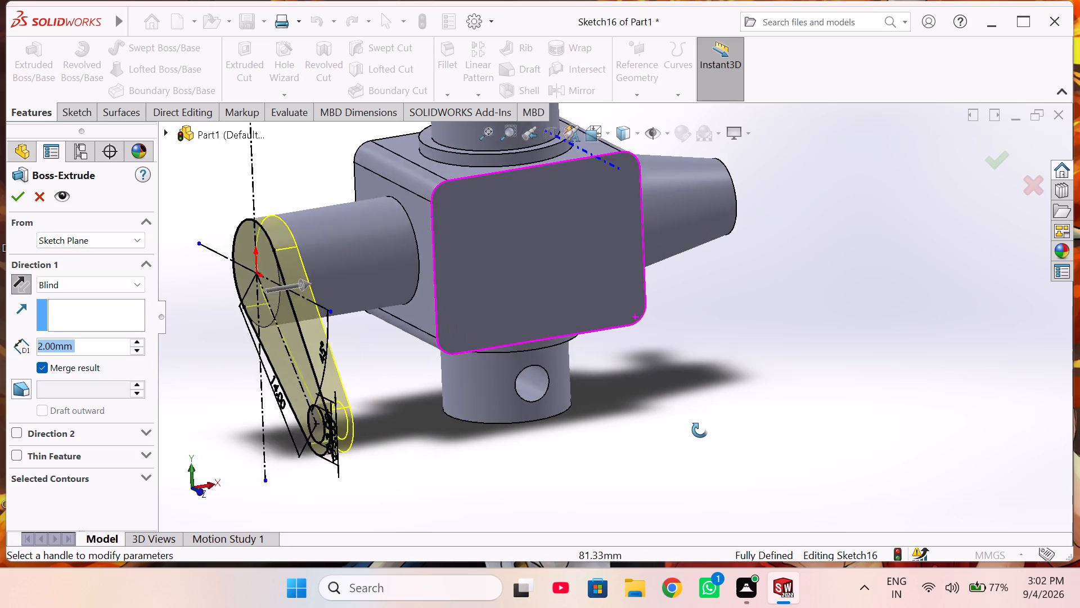
{"action": "middle_click_drag", "start_coordinate": [700, 430], "coordinate": [679, 430]}
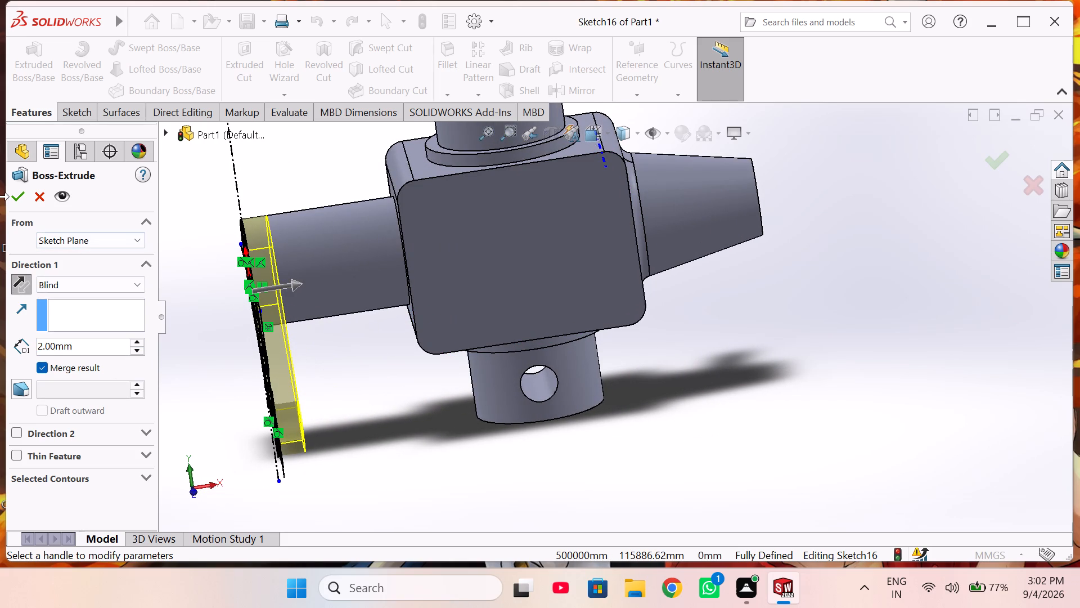
{"action": "left_click", "coordinate": [16, 199]}
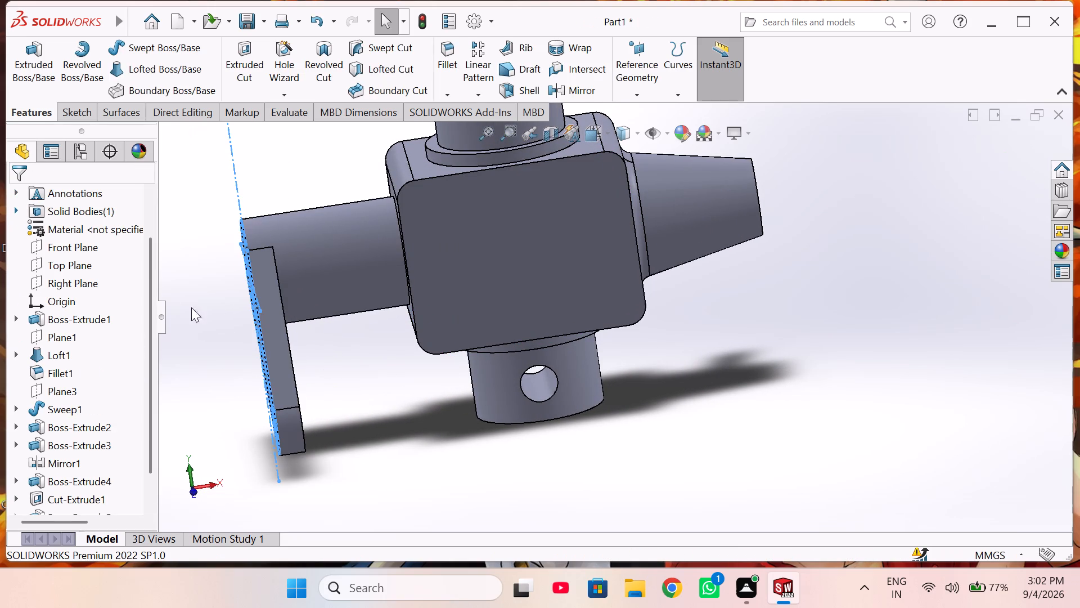
{"action": "left_click", "coordinate": [355, 382]}
Start a sketch on the upper round boss's end face and draw an origin-centred circle about 5.56 mm in diameter.
{"action": "scroll", "coordinate": [349, 382], "scroll_direction": "up", "scroll_amount": 1}
{"action": "middle_click_drag", "start_coordinate": [349, 382], "coordinate": [444, 394]}
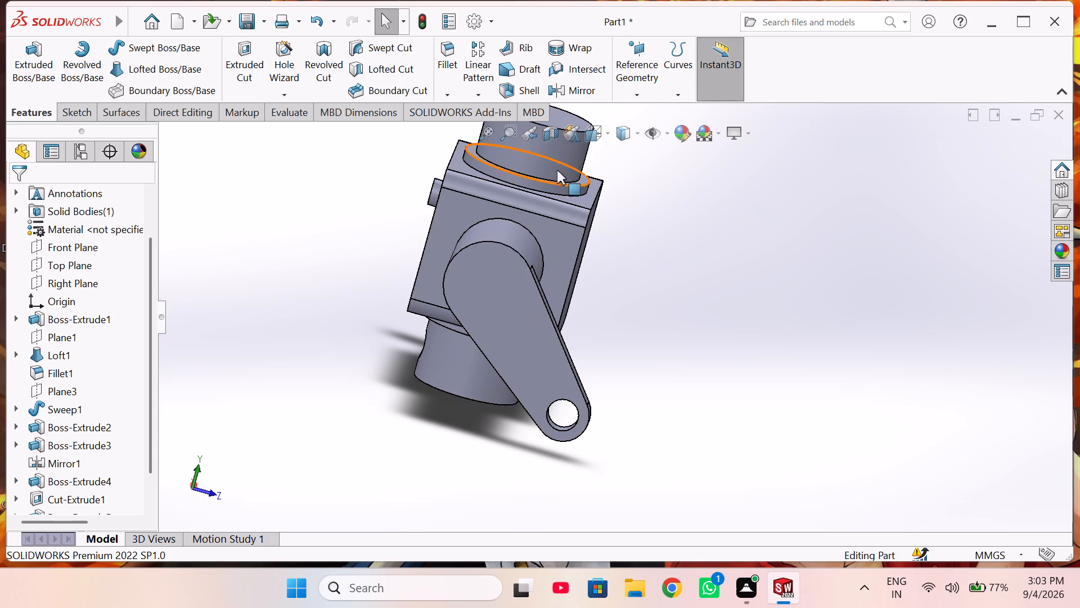
{"action": "scroll", "coordinate": [565, 144], "scroll_direction": "up", "scroll_amount": 1}
{"action": "scroll", "coordinate": [534, 177], "scroll_direction": "up", "scroll_amount": 1}
{"action": "middle_click_drag", "start_coordinate": [534, 180], "coordinate": [524, 344]}
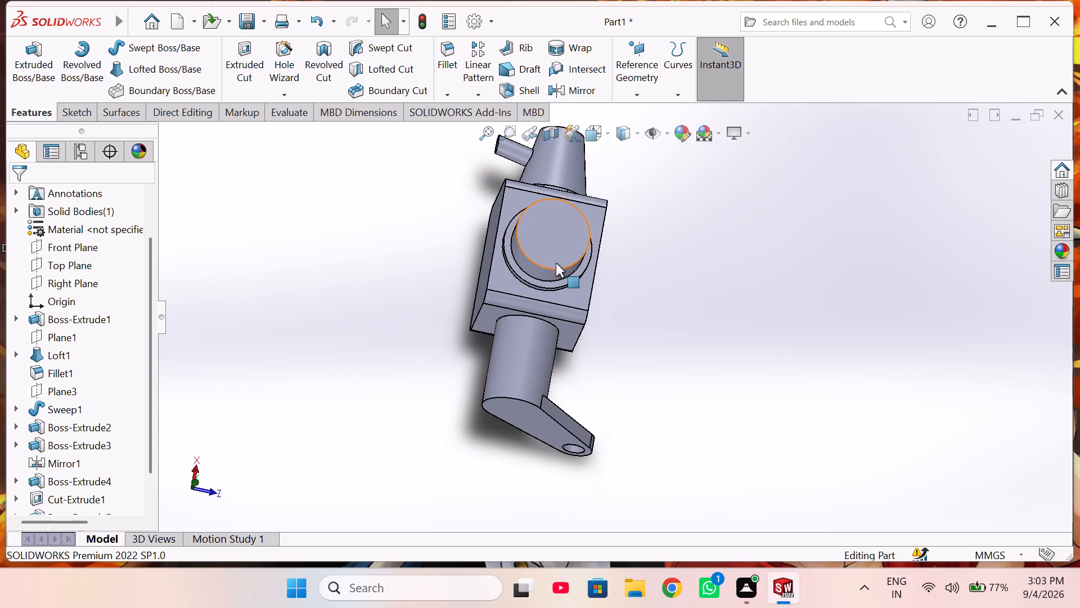
{"action": "left_click", "coordinate": [552, 231]}
{"action": "left_click", "coordinate": [617, 200]}
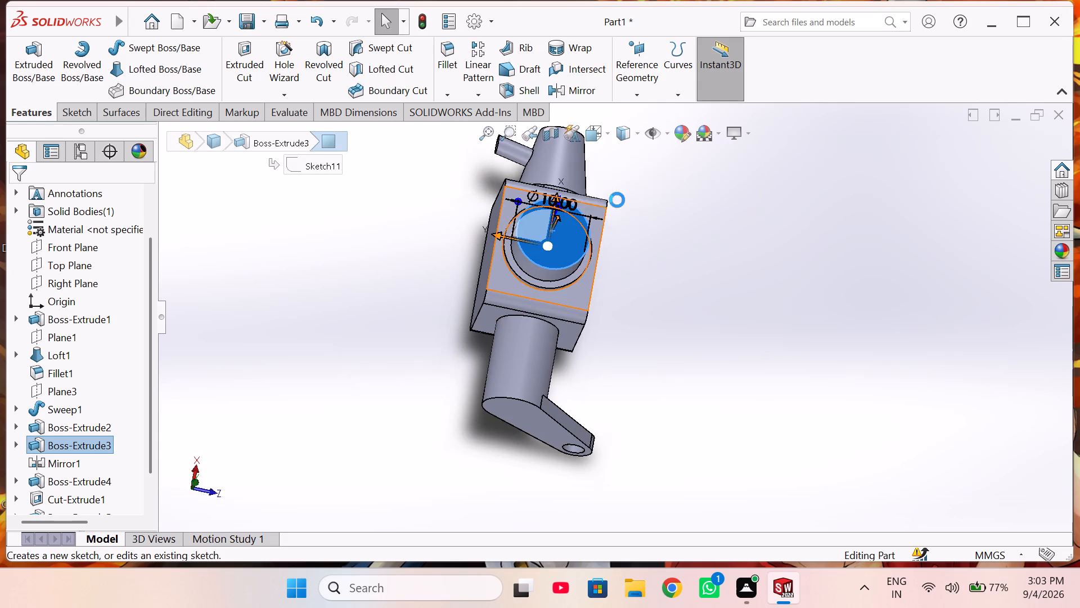
{"action": "left_click", "coordinate": [679, 427]}
{"action": "right_click_drag", "start_coordinate": [589, 425], "coordinate": [635, 426]}
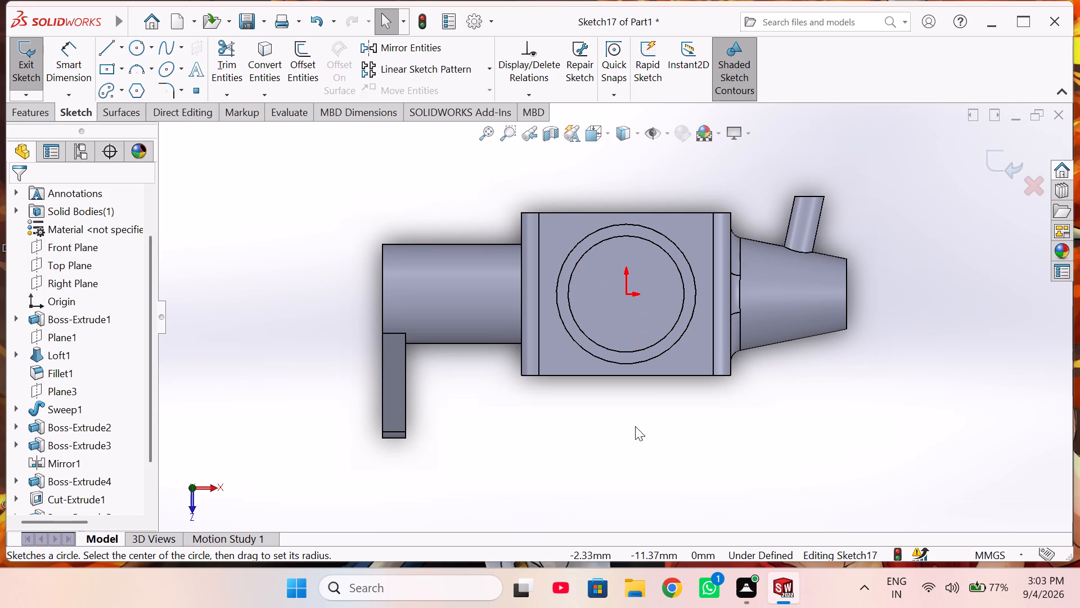
{"action": "right_click_drag", "start_coordinate": [635, 426], "coordinate": [709, 396]}
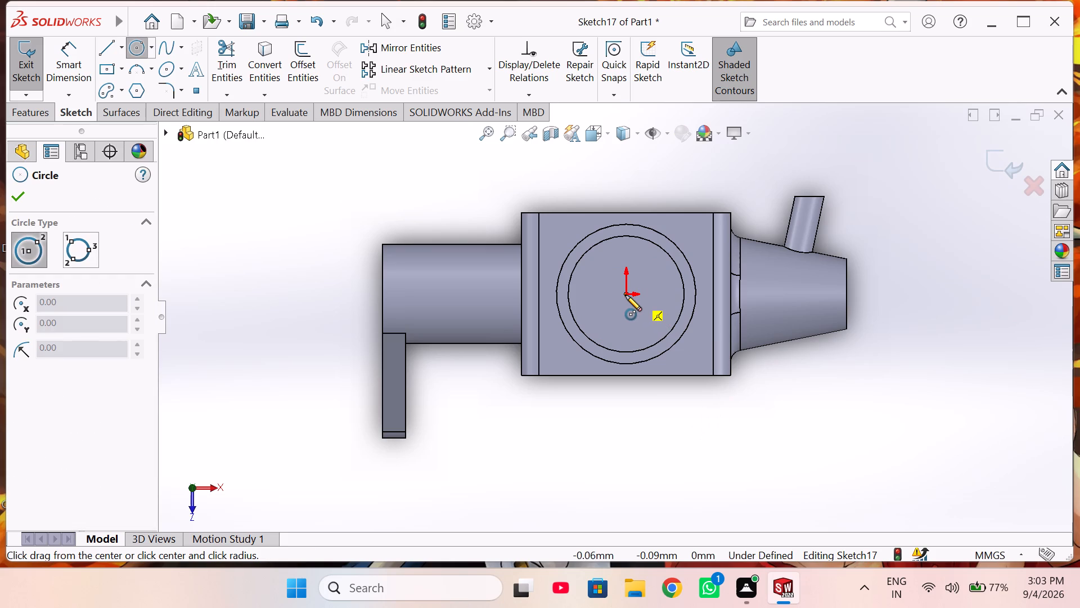
{"action": "left_click", "coordinate": [627, 295]}
{"action": "left_click", "coordinate": [651, 314]}
Dimension the new circle's diameter as 8.89 mm.
{"action": "right_click_drag", "start_coordinate": [744, 420], "coordinate": [744, 247]}
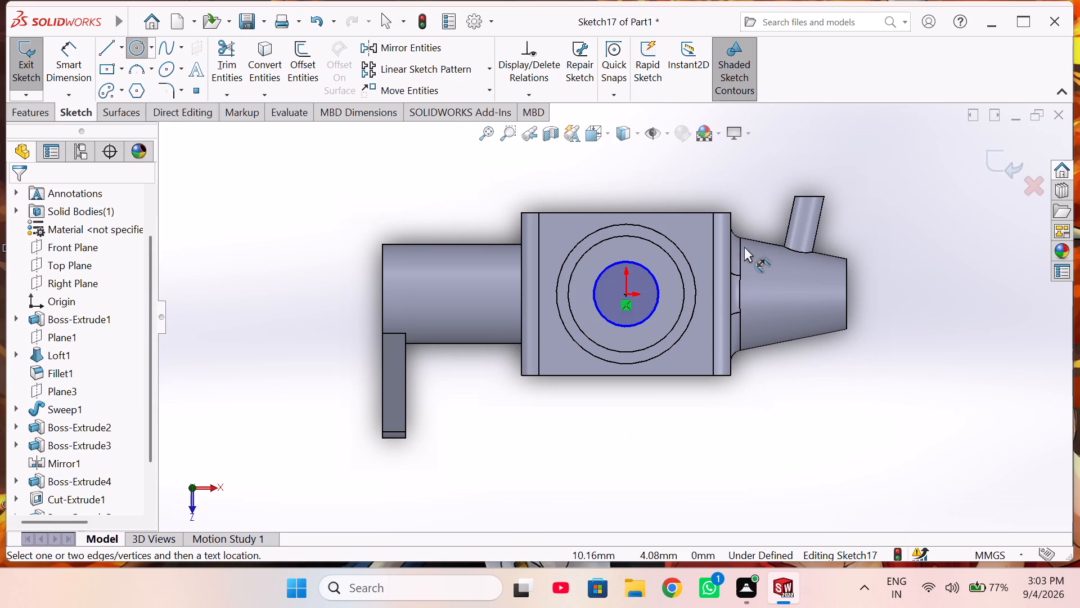
{"action": "right_click_drag", "start_coordinate": [744, 247], "coordinate": [744, 244]}
{"action": "left_click", "coordinate": [657, 292]}
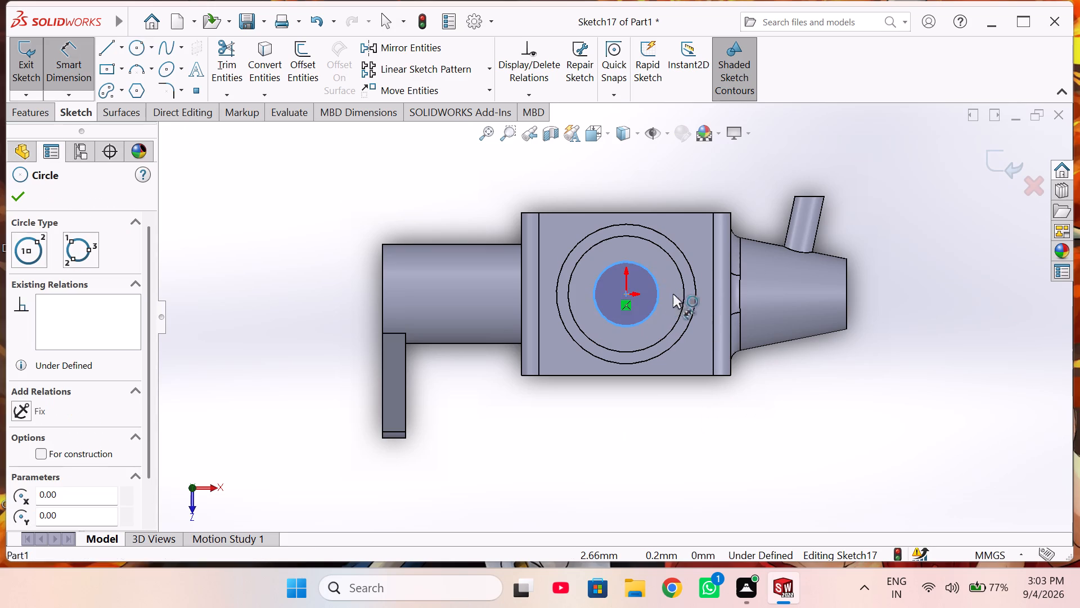
{"action": "left_click", "coordinate": [772, 301]}
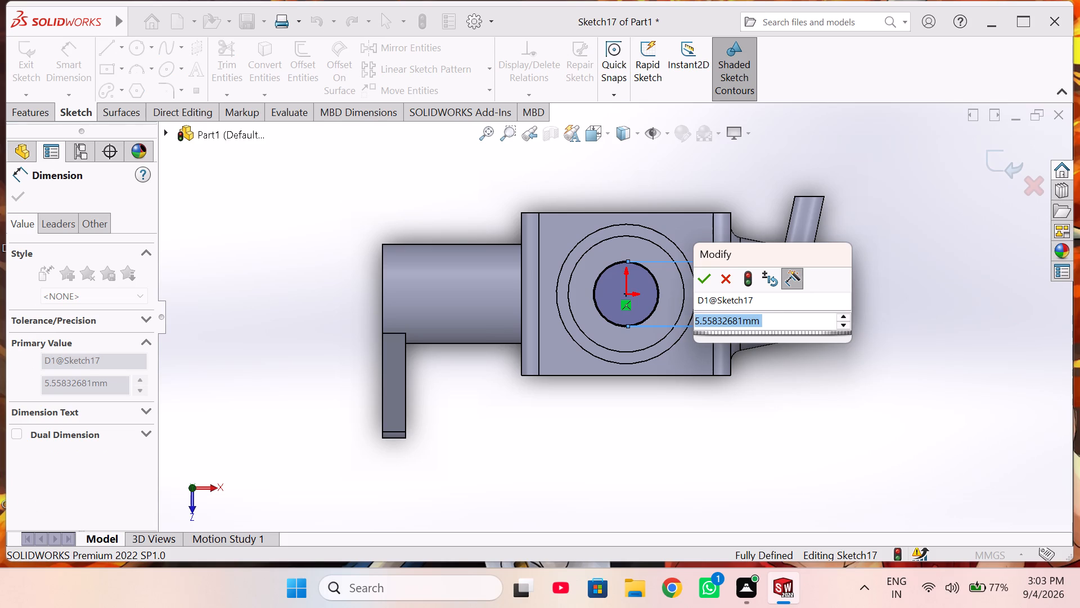
{"action": "type", "text": "8.89"}
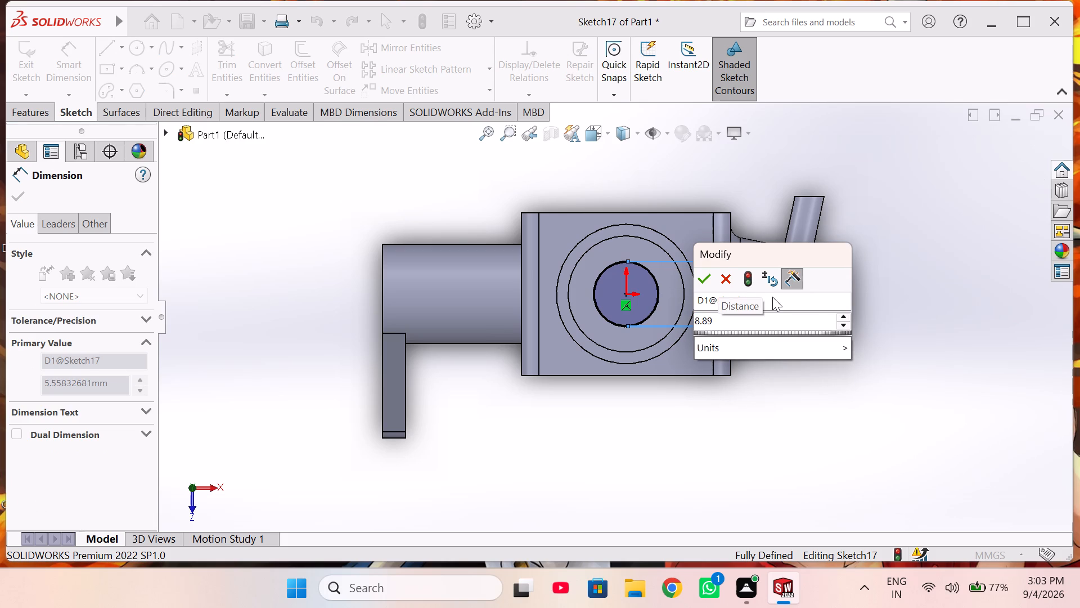
{"action": "key", "text": "Return"}
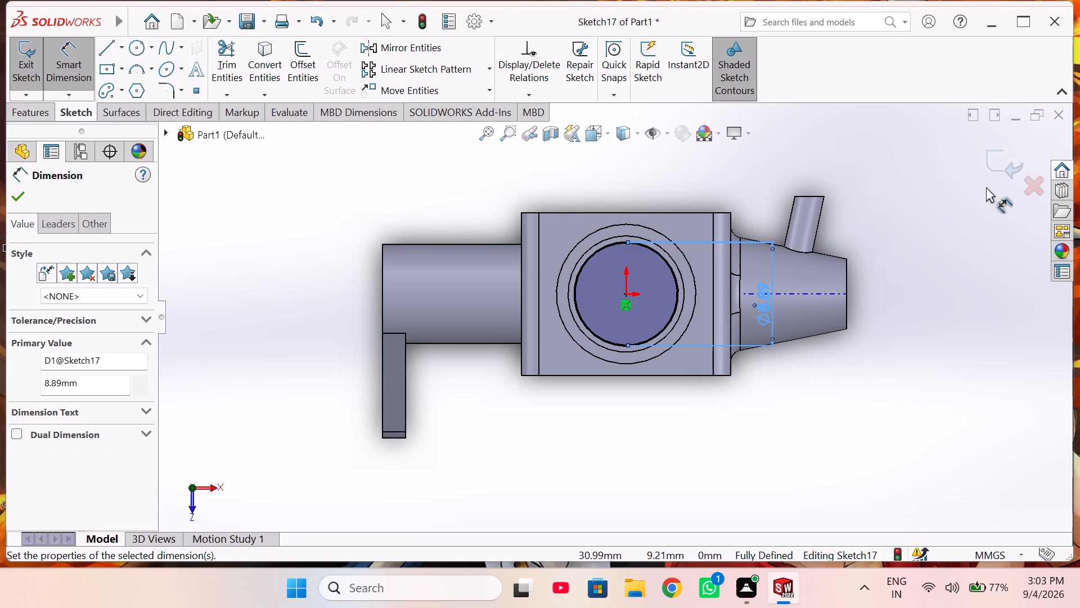
Cut-extrude the 8.89 mm circle 32 mm deep through the upper boss, the block and the opposite boss.
{"action": "right_click", "coordinate": [946, 184]}
{"action": "left_click", "coordinate": [971, 235]}
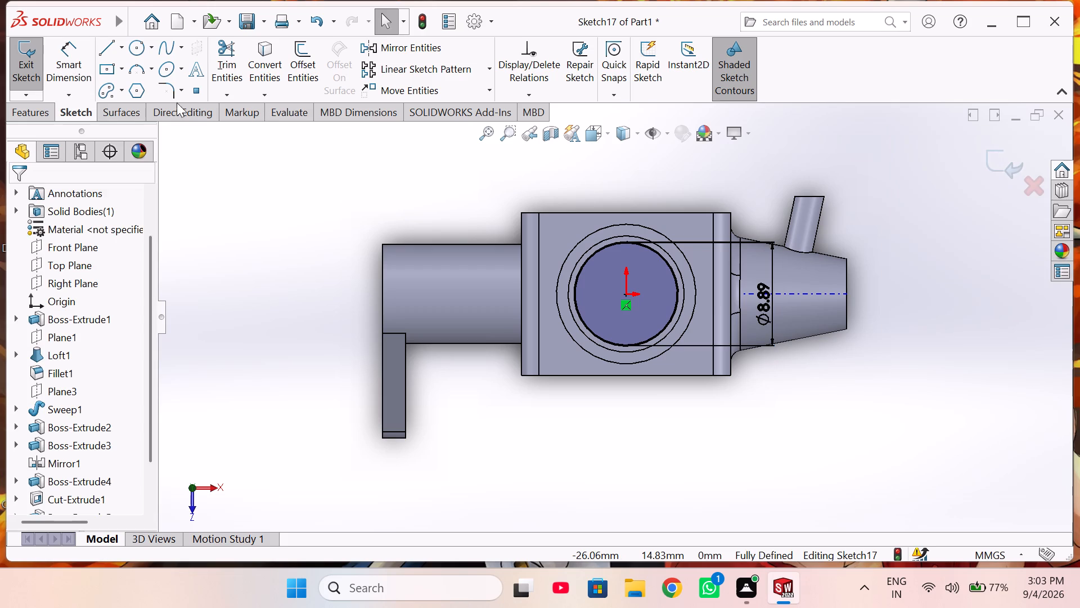
{"action": "left_click", "coordinate": [50, 109]}
{"action": "left_click", "coordinate": [237, 66]}
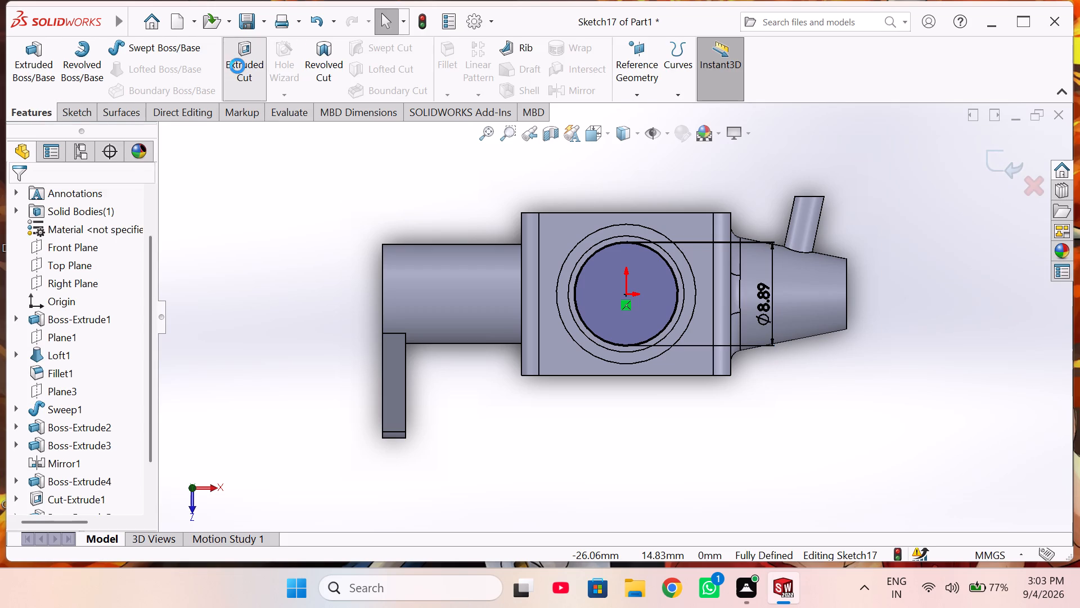
{"action": "middle_click_drag", "start_coordinate": [651, 386], "coordinate": [506, 328]}
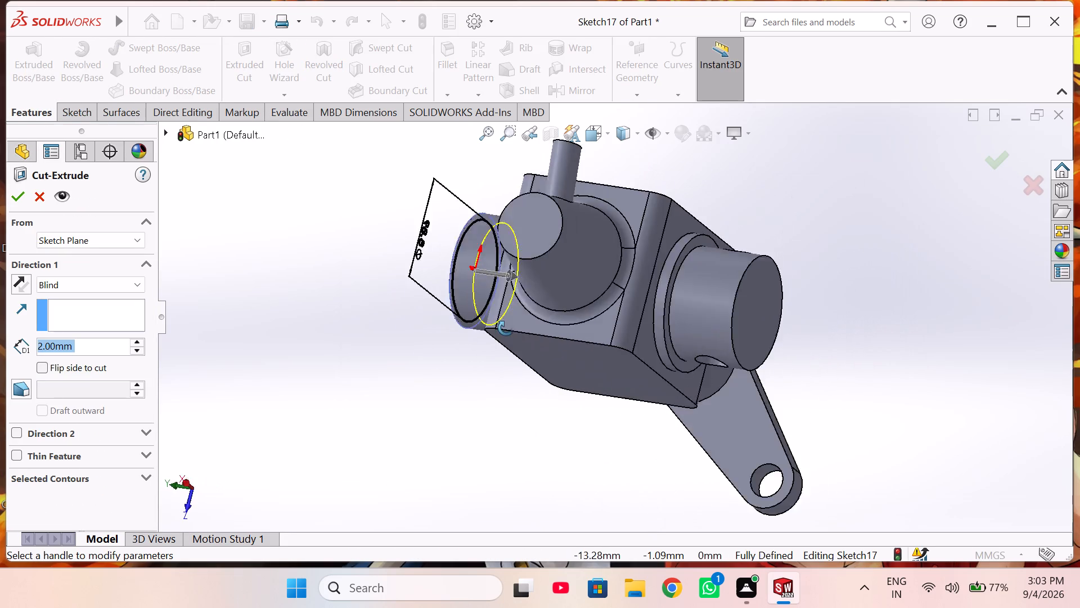
{"action": "middle_click_drag", "start_coordinate": [506, 328], "coordinate": [503, 328]}
{"action": "middle_click_drag", "start_coordinate": [323, 307], "coordinate": [358, 345]}
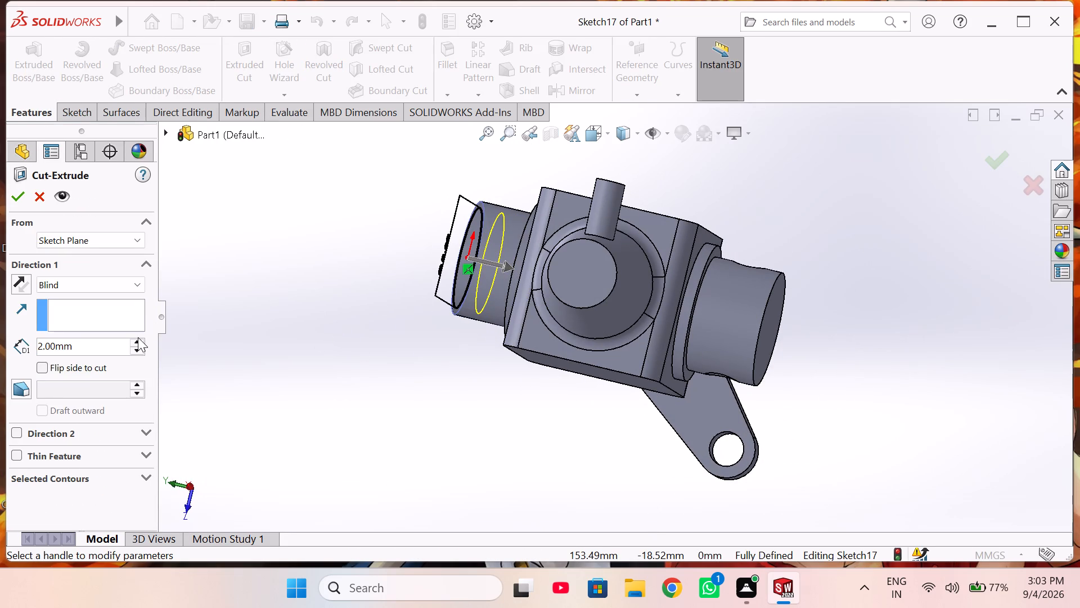
{"action": "left_click", "coordinate": [137, 339]}
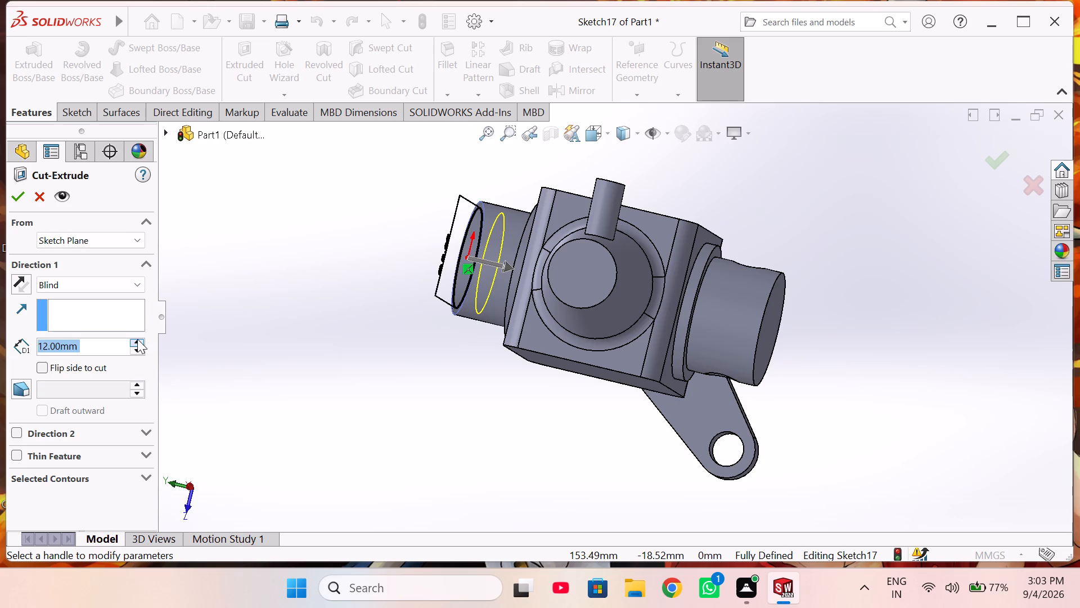
{"action": "double_click", "coordinate": [137, 339]}
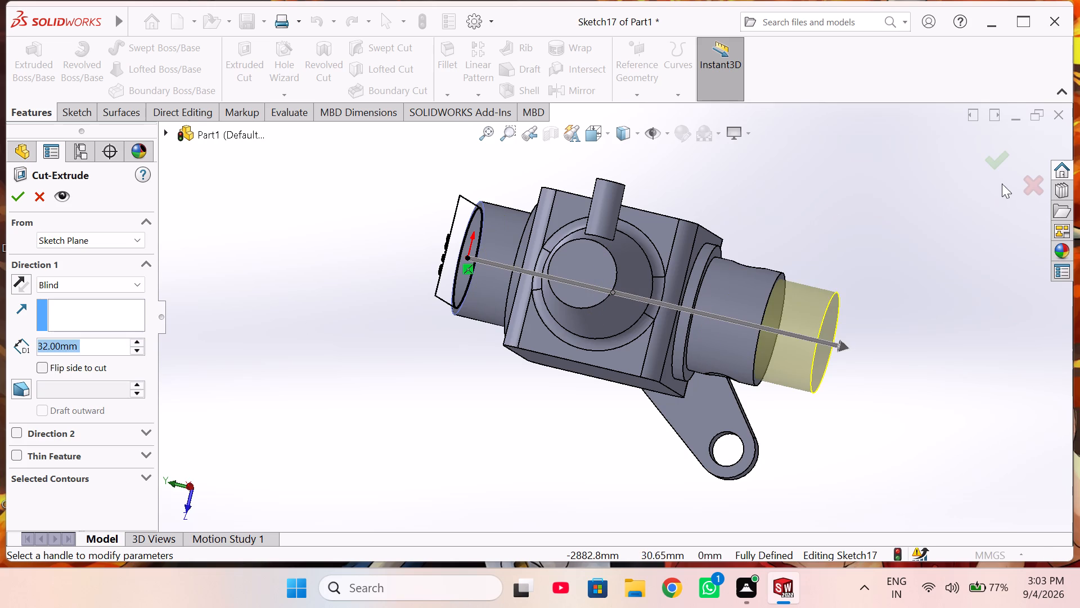
{"action": "left_click", "coordinate": [999, 164]}
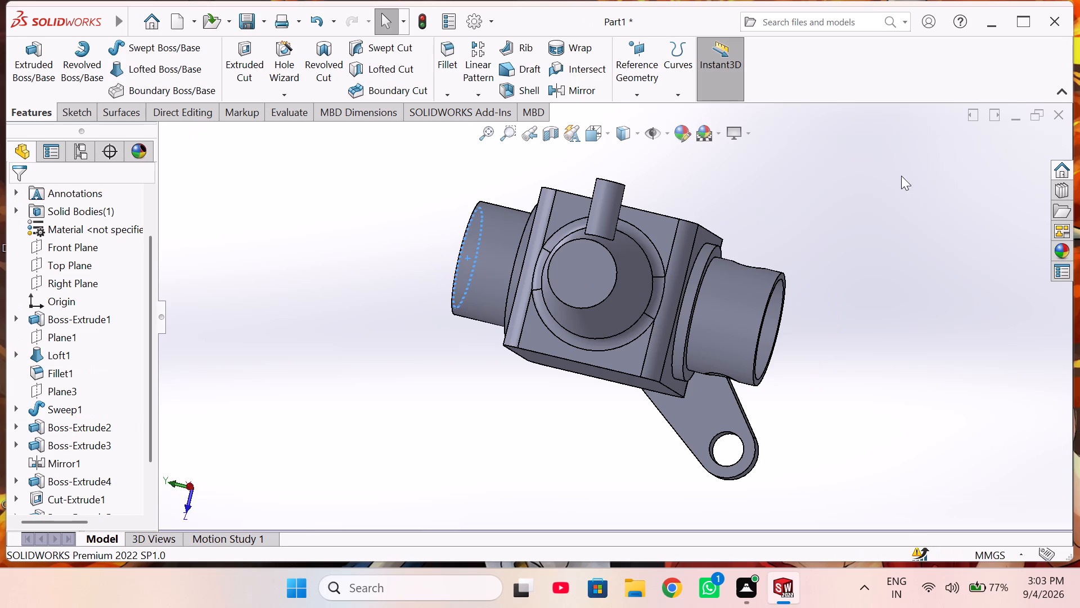
Shell the part with a 2 mm wall thickness, removing the small end face of the lofted cone.
{"action": "middle_click_drag", "start_coordinate": [899, 179], "coordinate": [820, 194]}
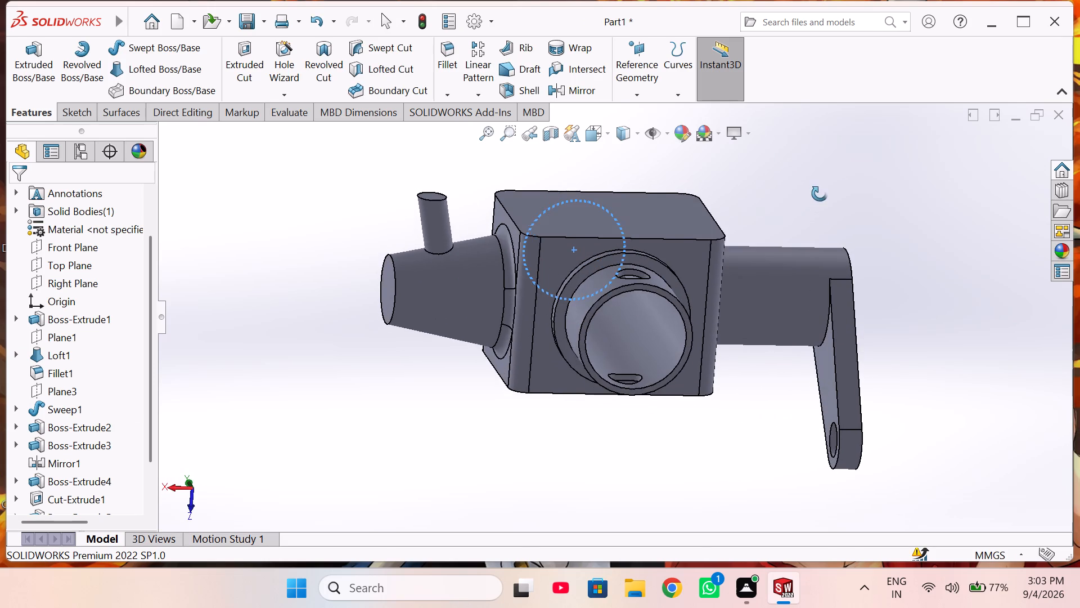
{"action": "middle_click_drag", "start_coordinate": [820, 194], "coordinate": [818, 192]}
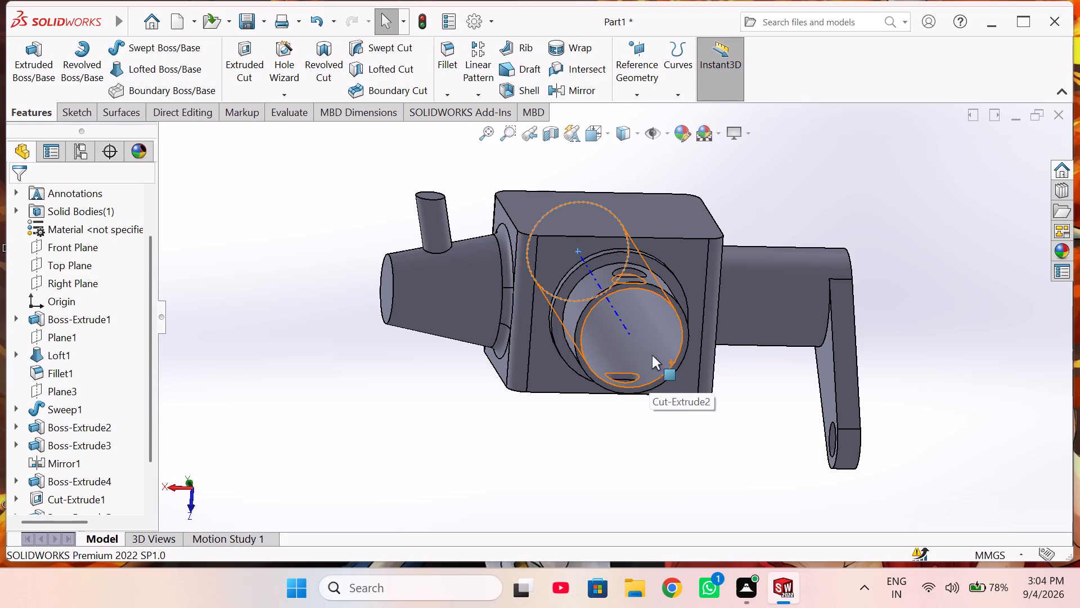
{"action": "middle_click_drag", "start_coordinate": [393, 383], "coordinate": [483, 409]}
{"action": "scroll", "coordinate": [489, 412], "scroll_direction": "up", "scroll_amount": 1}
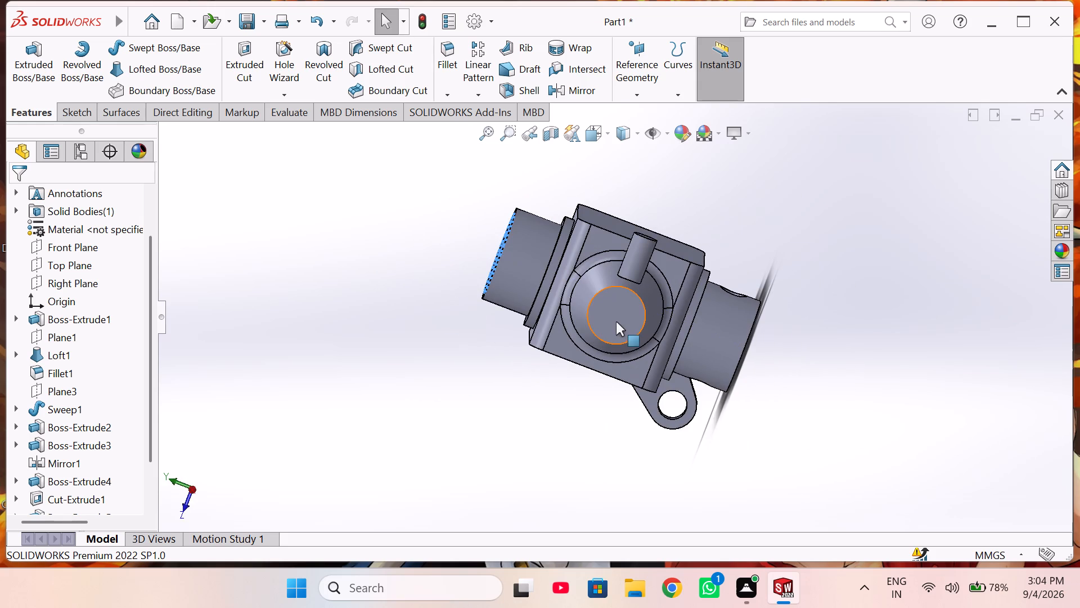
{"action": "left_click", "coordinate": [612, 312]}
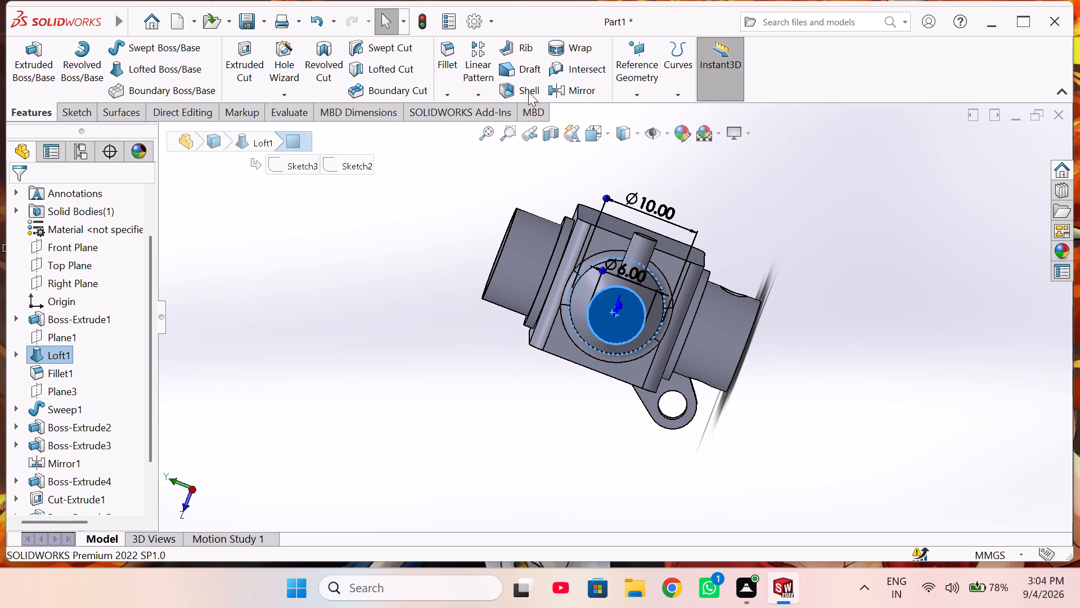
{"action": "left_click", "coordinate": [527, 90]}
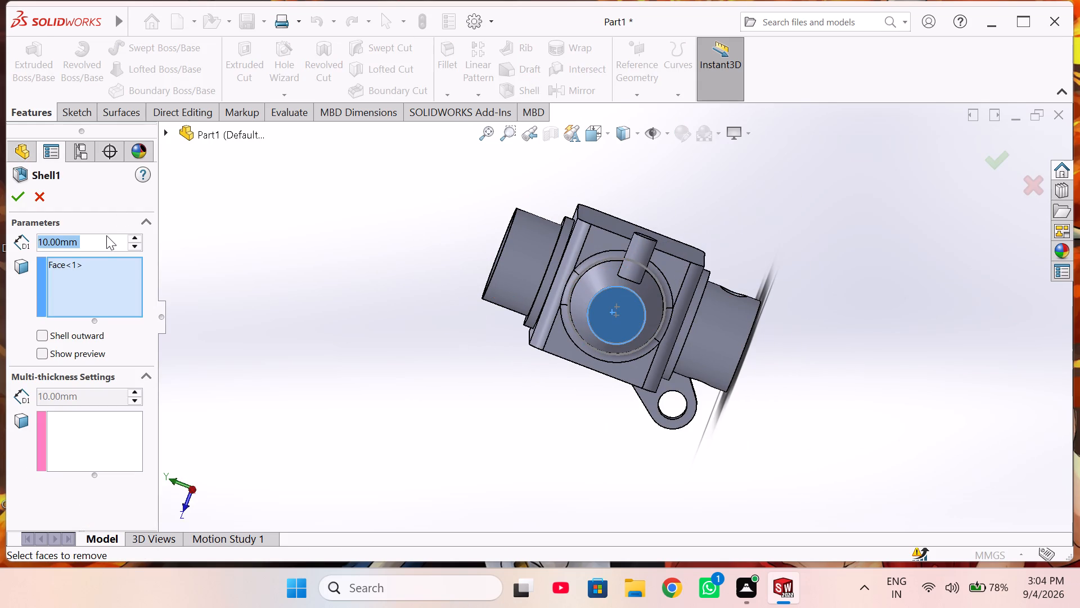
{"action": "key", "text": "2"}
{"action": "key", "text": "Return"}
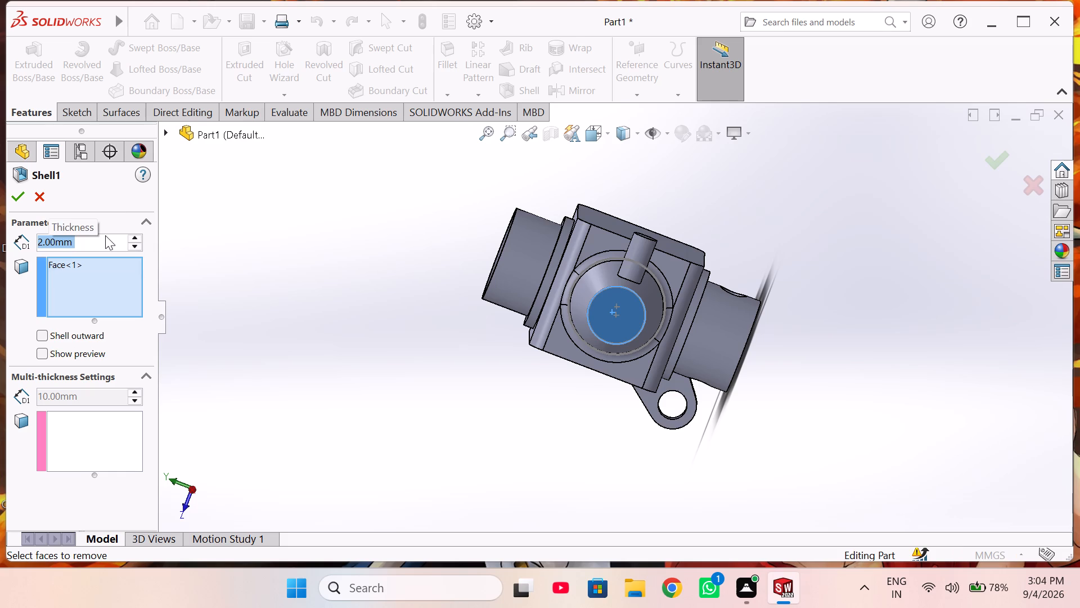
{"action": "left_click", "coordinate": [15, 194]}
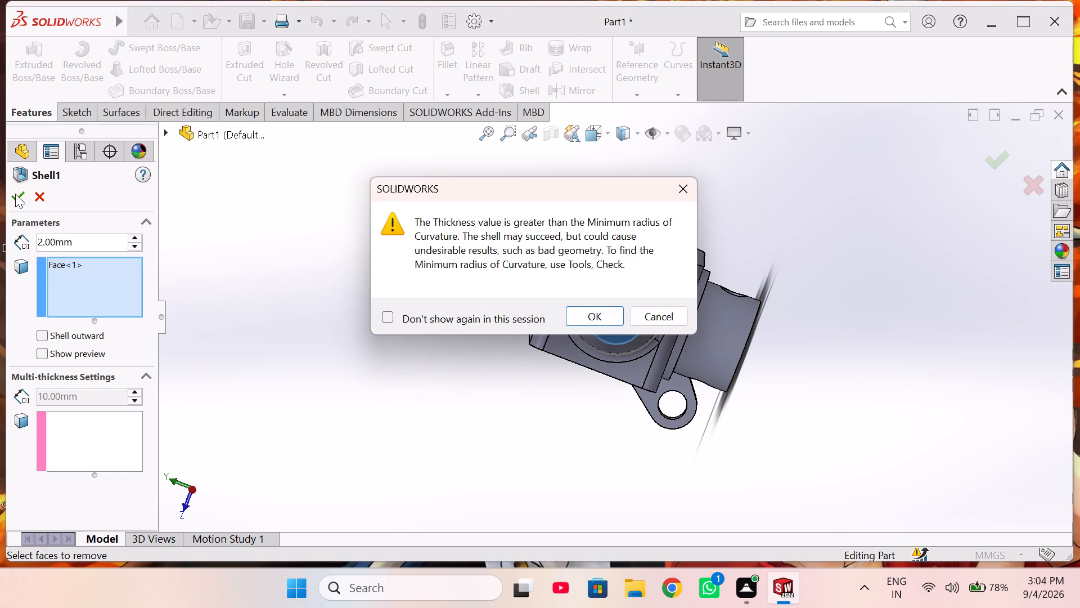
{"action": "left_click", "coordinate": [584, 313]}
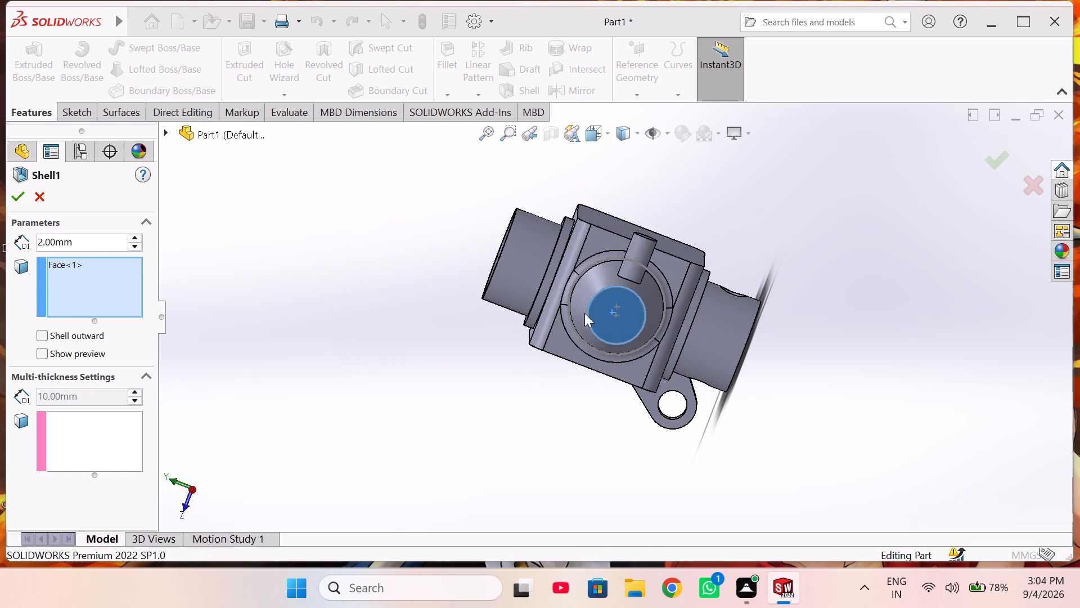
Examine the shelled part from several sides, checking the through bore, the cross holes and the cone's end opening.
{"action": "scroll", "coordinate": [623, 323], "scroll_direction": "down", "scroll_amount": 6}
{"action": "middle_click_drag", "start_coordinate": [619, 314], "coordinate": [610, 306]}
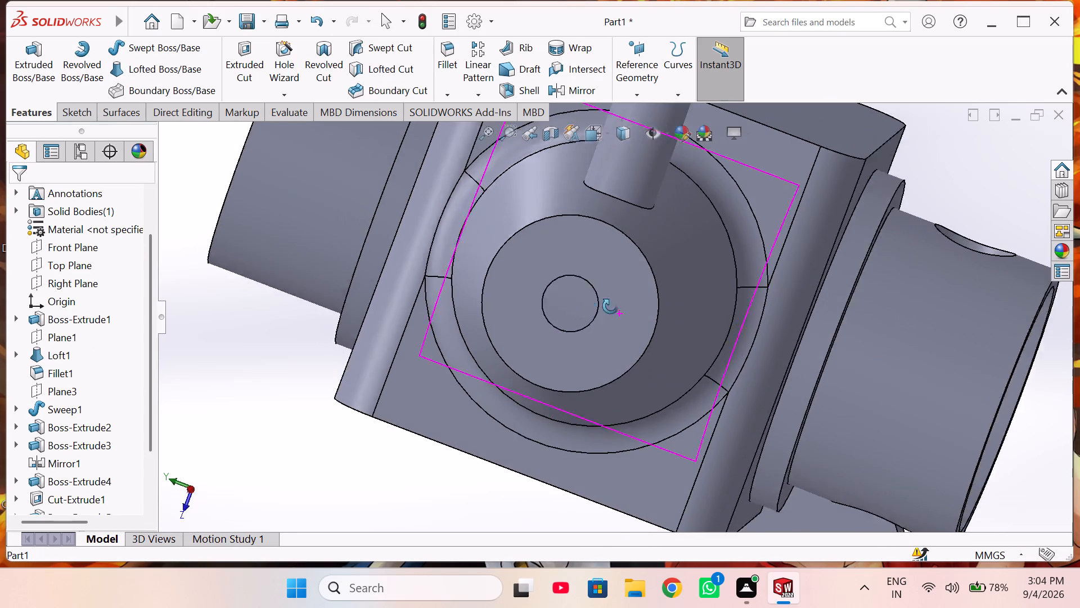
{"action": "middle_click_drag", "start_coordinate": [610, 306], "coordinate": [476, 238]}
{"action": "middle_click_drag", "start_coordinate": [512, 291], "coordinate": [544, 270]}
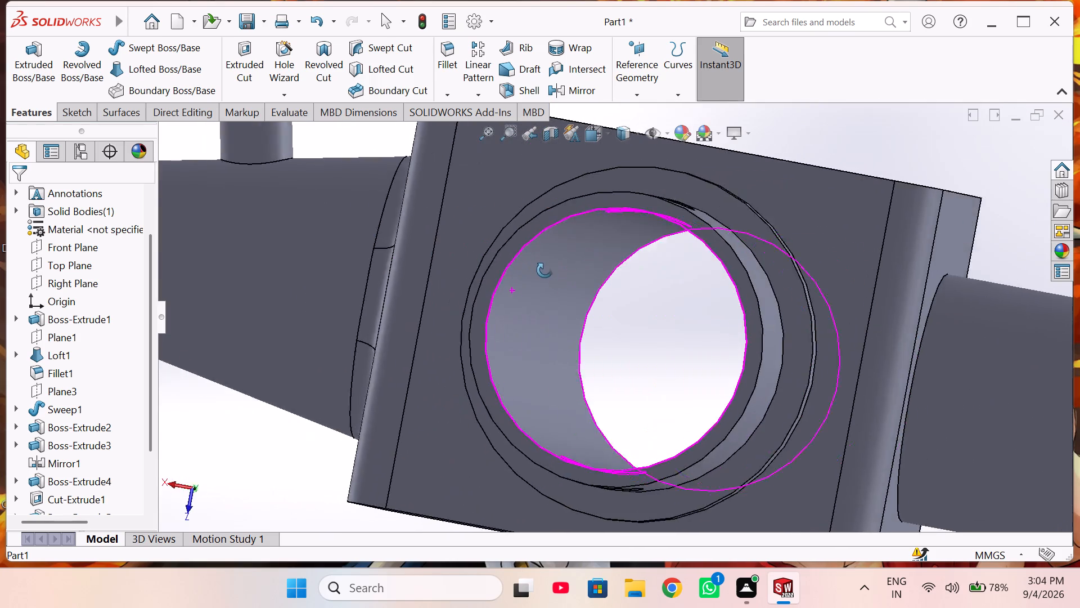
{"action": "middle_click_drag", "start_coordinate": [544, 270], "coordinate": [674, 309]}
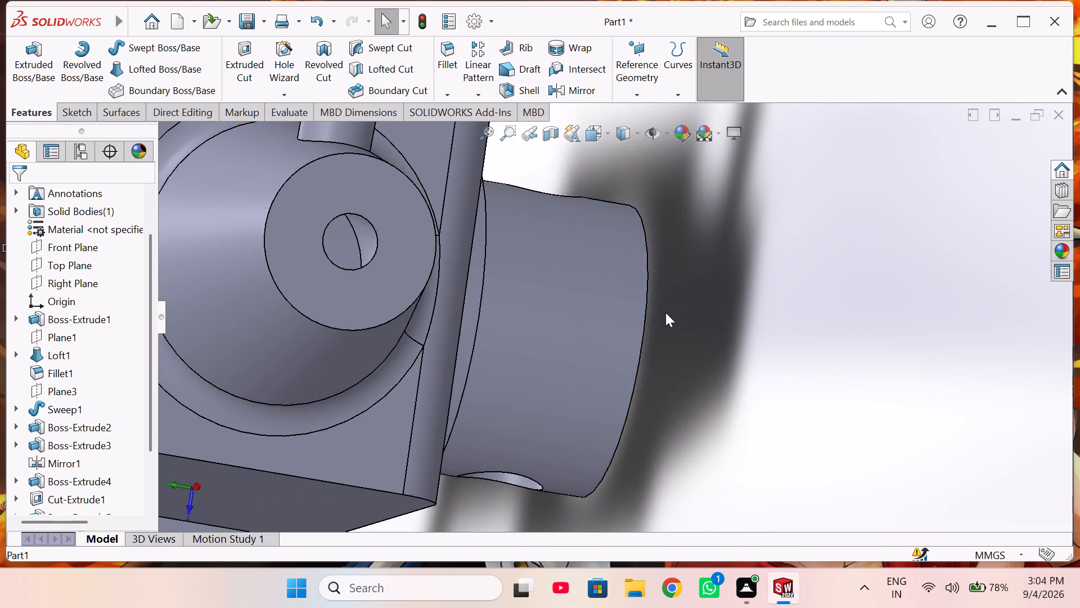
{"action": "middle_click_drag", "start_coordinate": [529, 306], "coordinate": [474, 314]}
{"action": "middle_click_drag", "start_coordinate": [463, 314], "coordinate": [445, 314]}
{"action": "scroll", "coordinate": [418, 300], "scroll_direction": "up", "scroll_amount": 3}
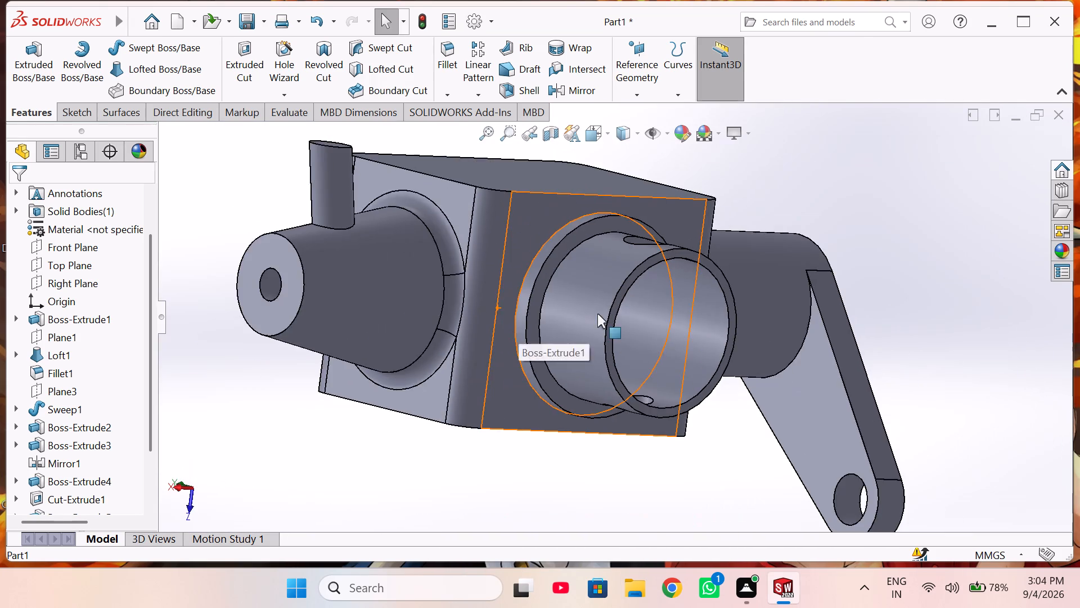
{"action": "middle_click_drag", "start_coordinate": [598, 315], "coordinate": [563, 307]}
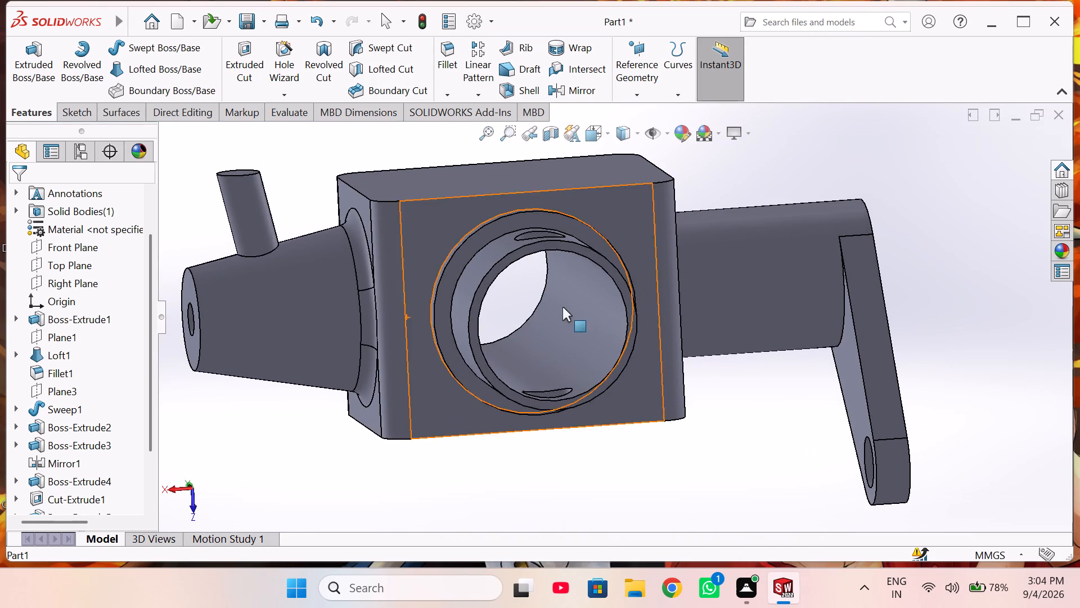
{"action": "middle_click_drag", "start_coordinate": [543, 203], "coordinate": [546, 243]}
{"action": "scroll", "coordinate": [548, 203], "scroll_direction": "up", "scroll_amount": 1}
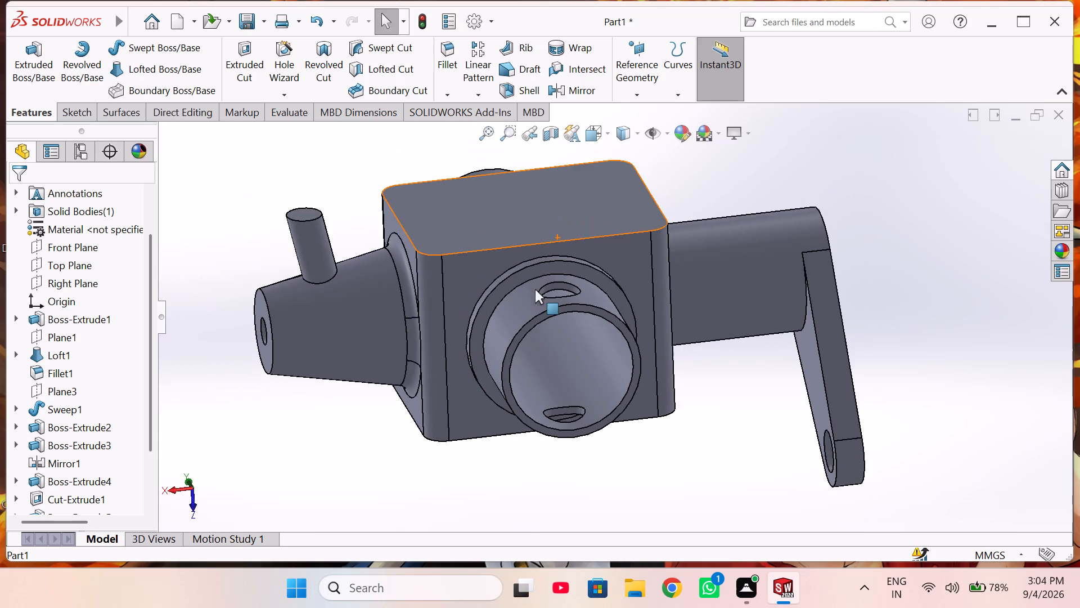
{"action": "middle_click_drag", "start_coordinate": [535, 289], "coordinate": [535, 235]}
{"action": "middle_click_drag", "start_coordinate": [571, 269], "coordinate": [582, 399]}
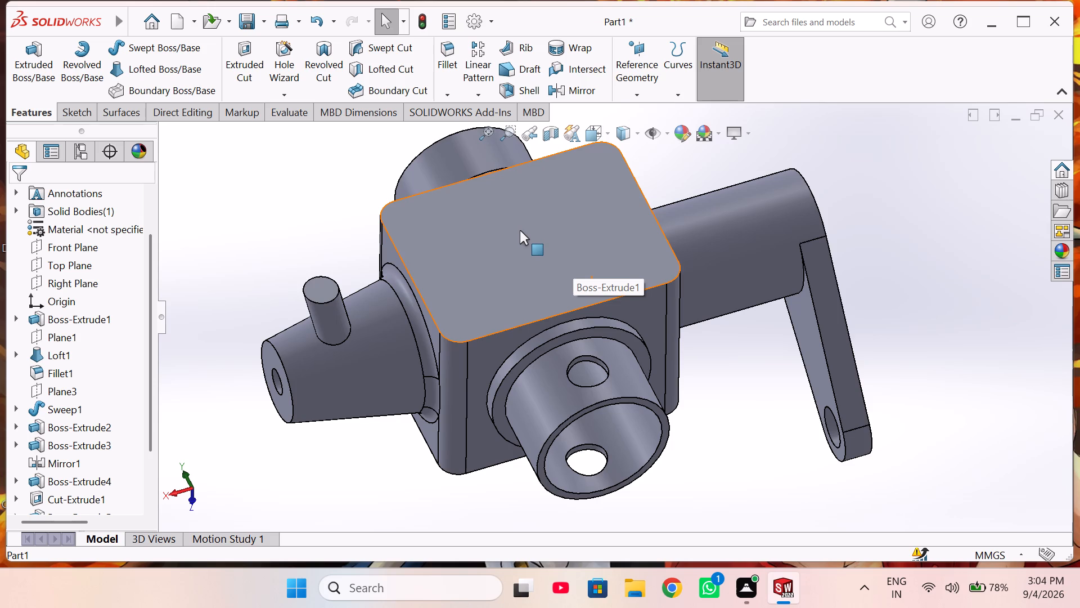
{"action": "middle_click_drag", "start_coordinate": [597, 361], "coordinate": [549, 236]}
{"action": "scroll", "coordinate": [535, 230], "scroll_direction": "up", "scroll_amount": 1}
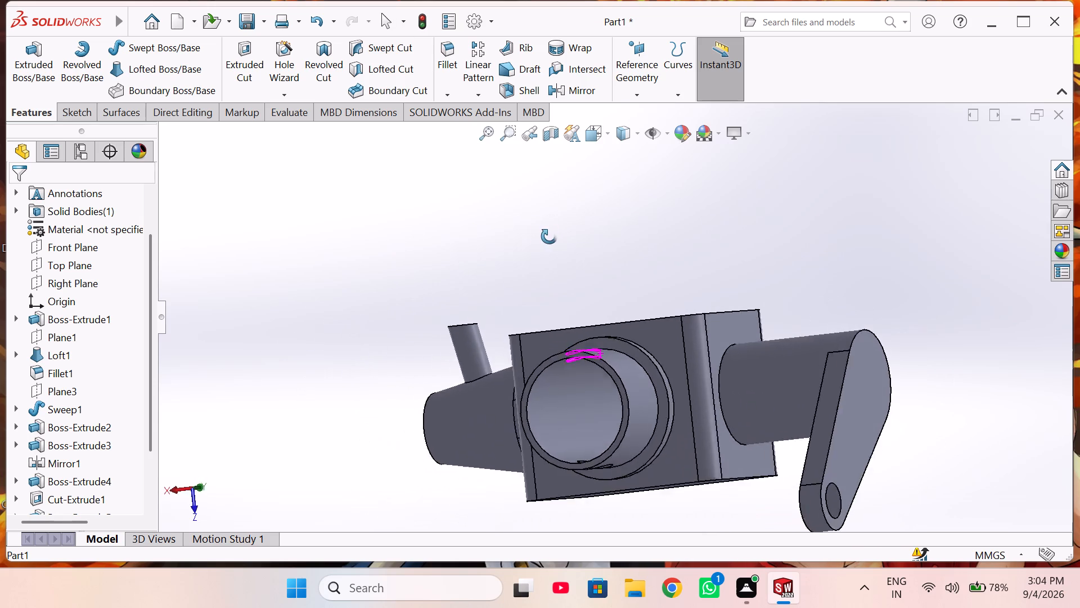
{"action": "middle_click_drag", "start_coordinate": [549, 236], "coordinate": [570, 240]}
{"action": "left_click", "coordinate": [541, 233]}
{"action": "scroll", "coordinate": [585, 409], "scroll_direction": "down", "scroll_amount": 3}
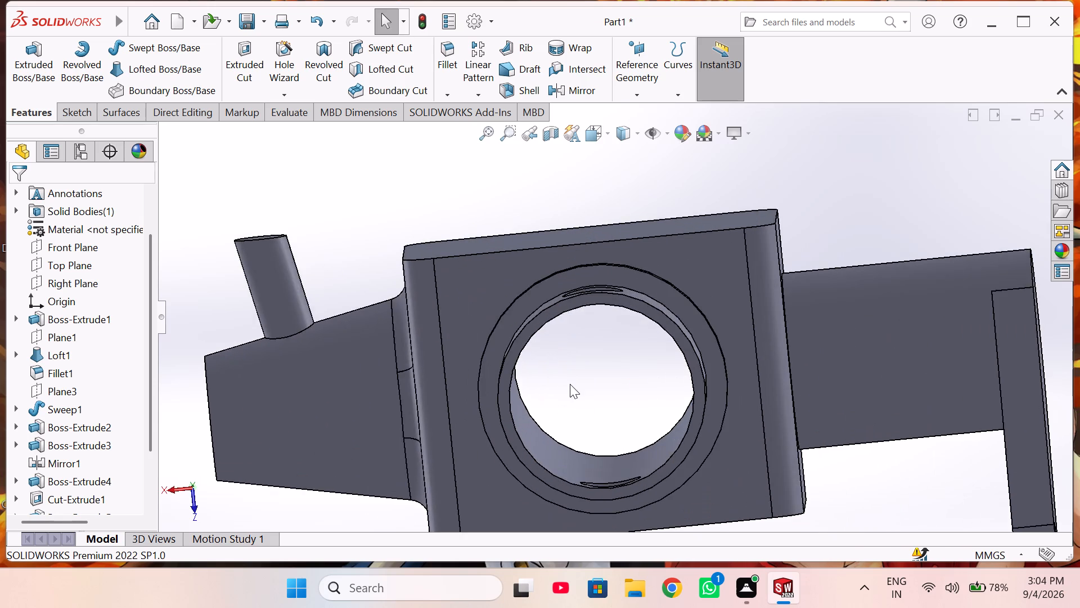
{"action": "middle_click_drag", "start_coordinate": [569, 383], "coordinate": [733, 373]}
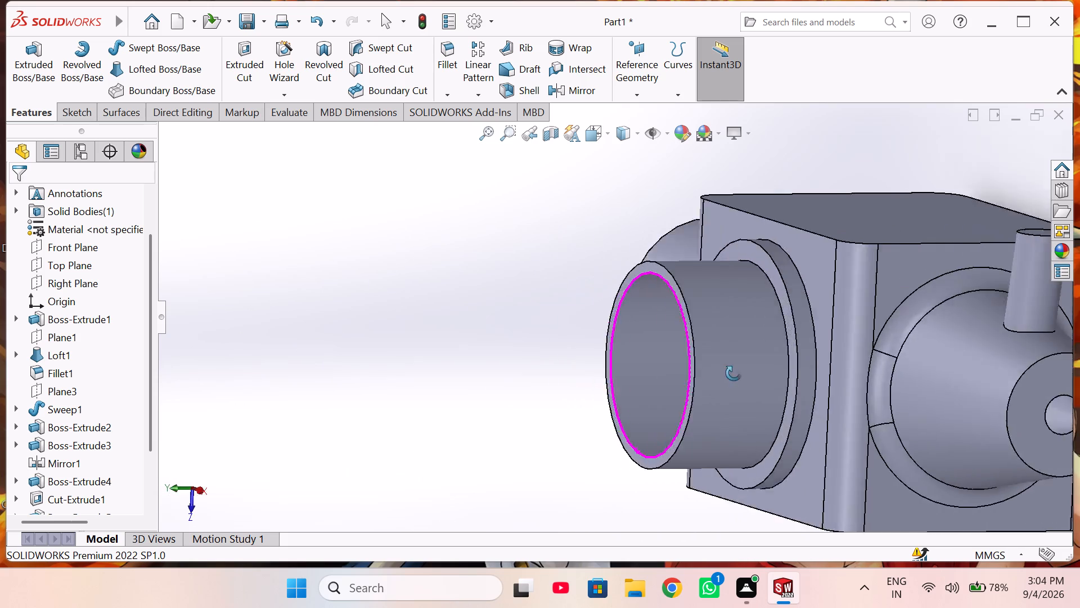
{"action": "middle_click_drag", "start_coordinate": [733, 373], "coordinate": [678, 360]}
{"action": "scroll", "coordinate": [678, 360], "scroll_direction": "up", "scroll_amount": 3}
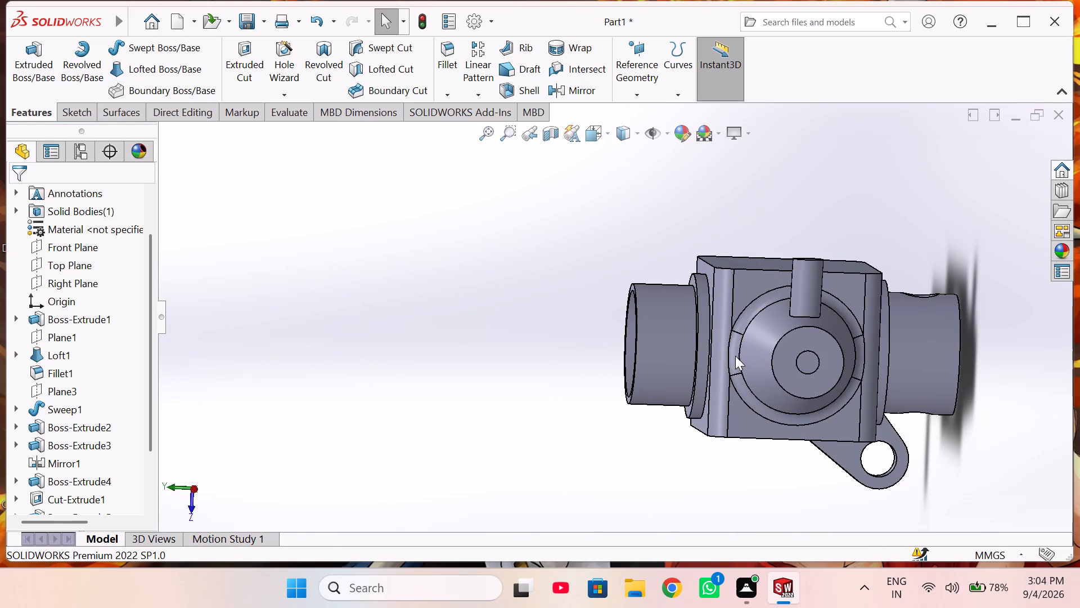
Inspect the opening in the cone's end face up close and check the diameter of its circular edge.
{"action": "scroll", "coordinate": [795, 352], "scroll_direction": "down", "scroll_amount": 6}
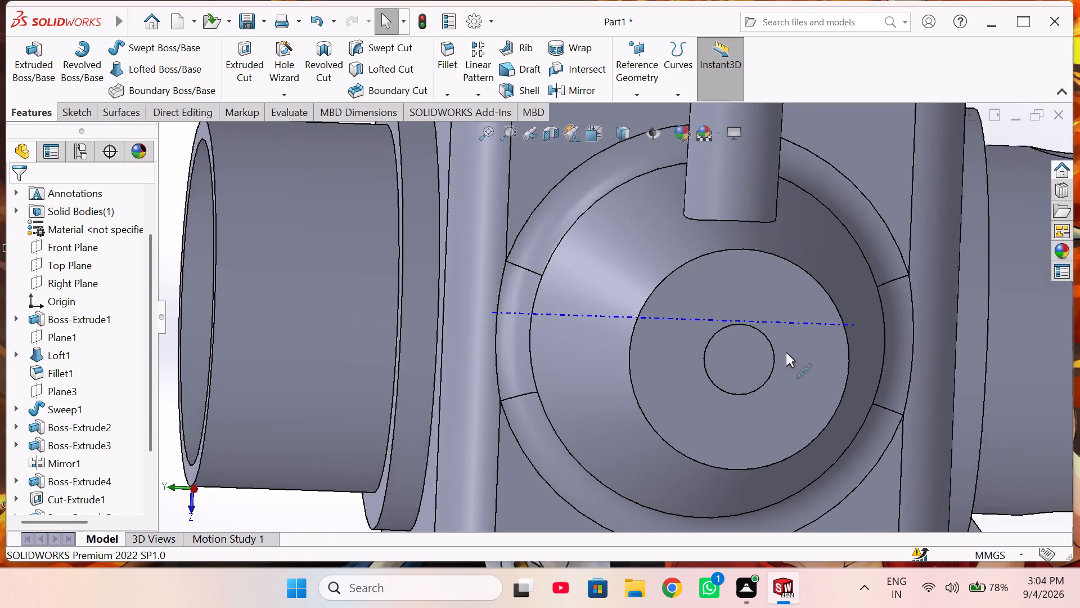
{"action": "middle_click_drag", "start_coordinate": [786, 352], "coordinate": [766, 346]}
{"action": "scroll", "coordinate": [766, 346], "scroll_direction": "up", "scroll_amount": 1}
{"action": "scroll", "coordinate": [702, 345], "scroll_direction": "down", "scroll_amount": 3}
{"action": "middle_click_drag", "start_coordinate": [700, 345], "coordinate": [690, 345]}
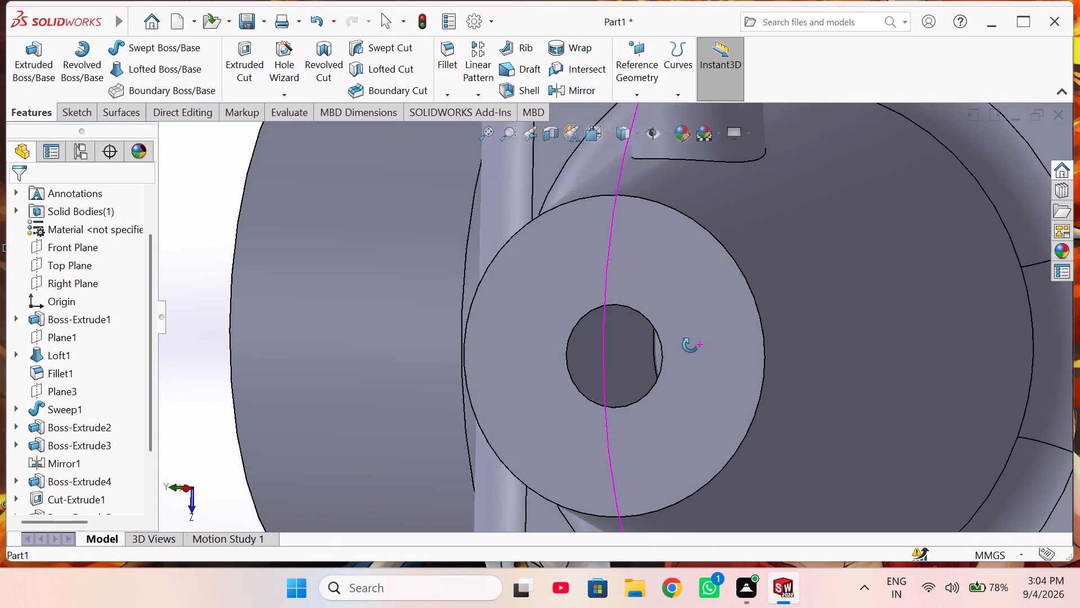
{"action": "middle_click_drag", "start_coordinate": [690, 345], "coordinate": [725, 338]}
{"action": "scroll", "coordinate": [847, 351], "scroll_direction": "up", "scroll_amount": 3}
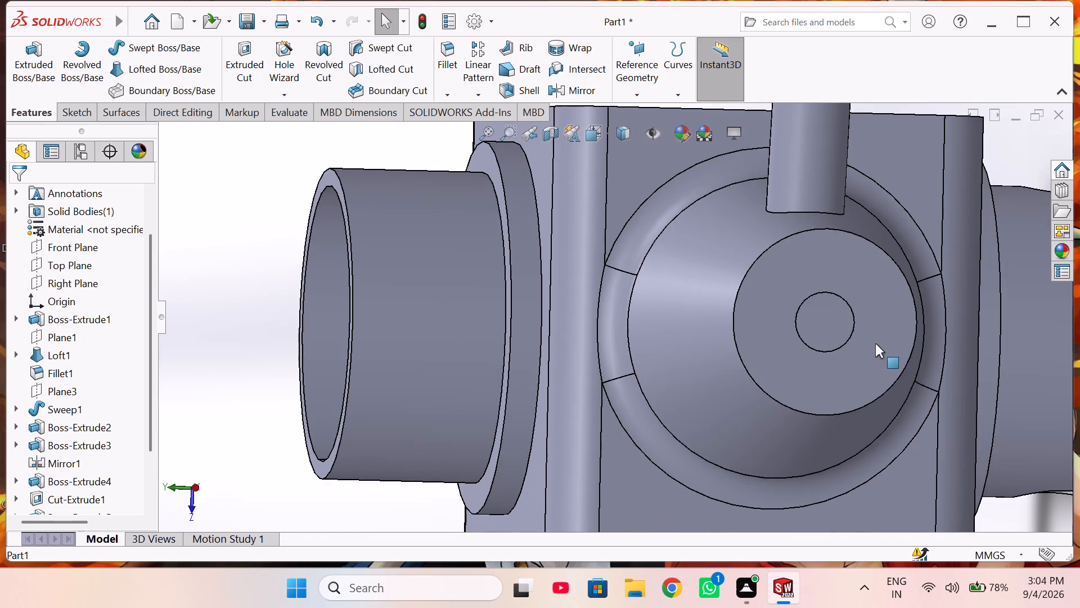
{"action": "middle_click_drag", "start_coordinate": [827, 342], "coordinate": [804, 345]}
{"action": "scroll", "coordinate": [822, 344], "scroll_direction": "up", "scroll_amount": 1}
{"action": "scroll", "coordinate": [652, 323], "scroll_direction": "down", "scroll_amount": 2}
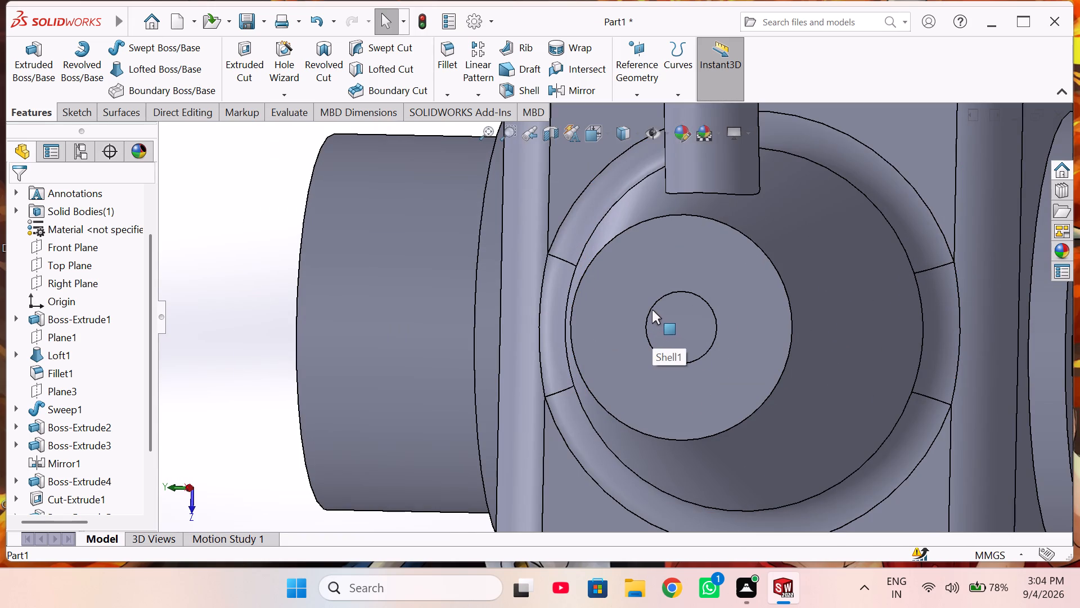
{"action": "left_click", "coordinate": [651, 309]}
{"action": "middle_click_drag", "start_coordinate": [691, 360], "coordinate": [679, 362]}
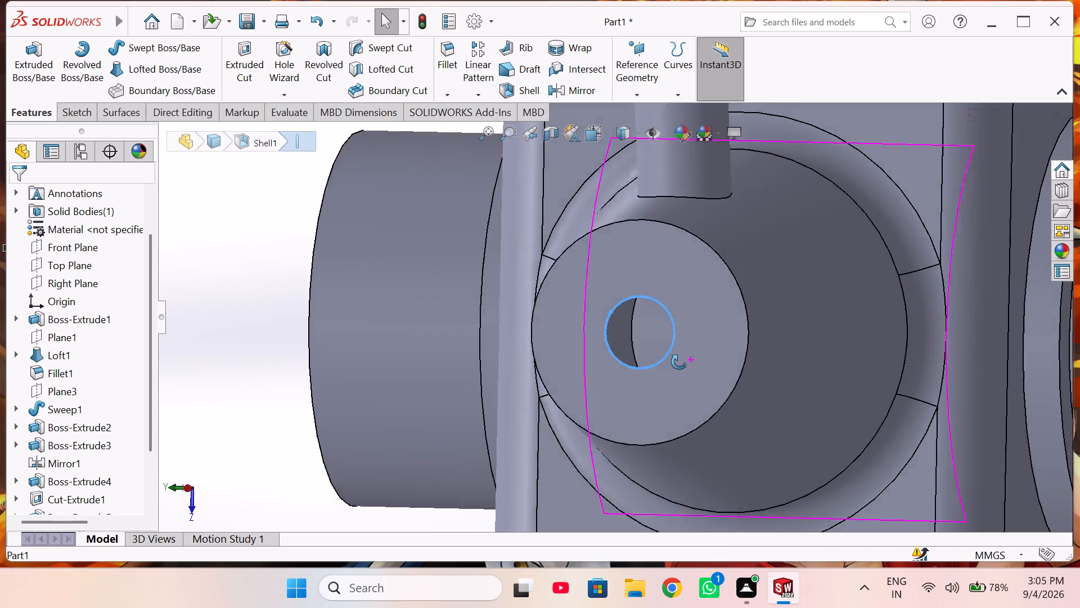
{"action": "middle_click_drag", "start_coordinate": [679, 362], "coordinate": [703, 353]}
{"action": "middle_click_drag", "start_coordinate": [728, 316], "coordinate": [718, 325]}
{"action": "scroll", "coordinate": [718, 325], "scroll_direction": "up", "scroll_amount": 1}
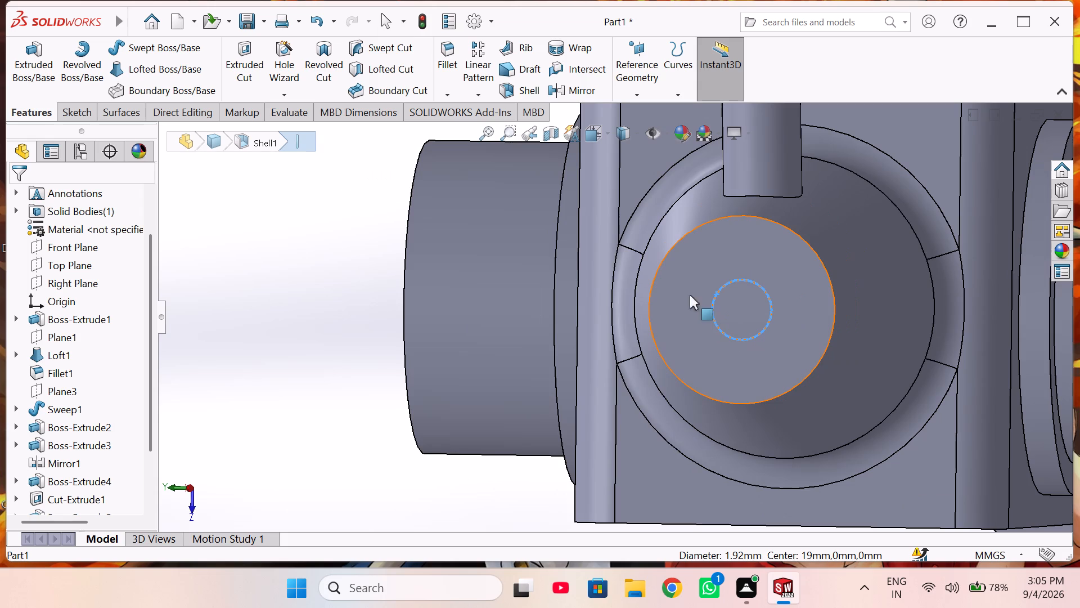
{"action": "left_click", "coordinate": [282, 242]}
{"action": "scroll", "coordinate": [293, 243], "scroll_direction": "up", "scroll_amount": 2}
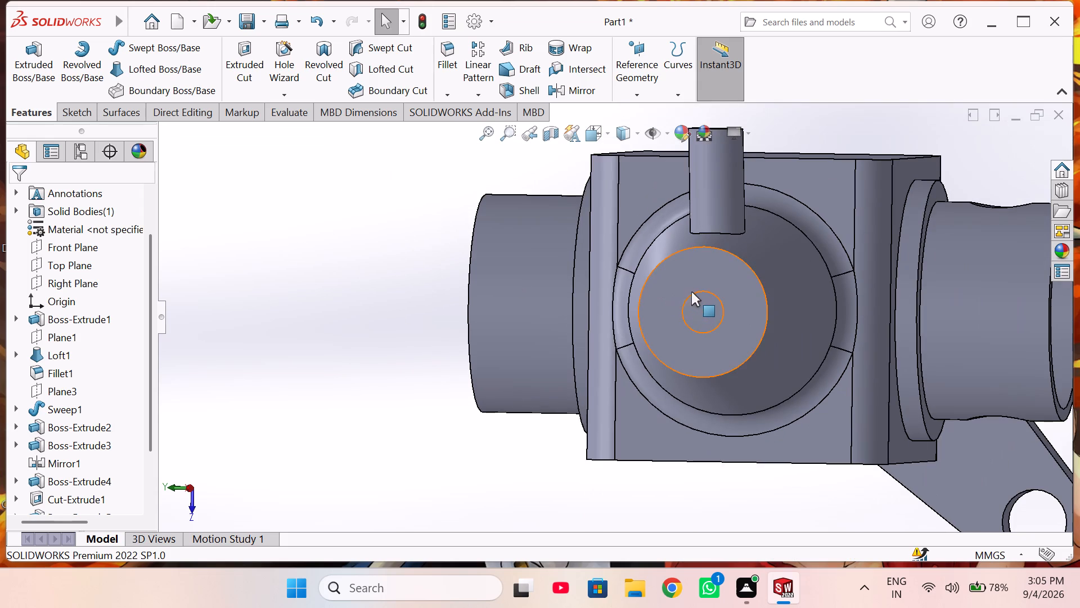
{"action": "left_click", "coordinate": [696, 292]}
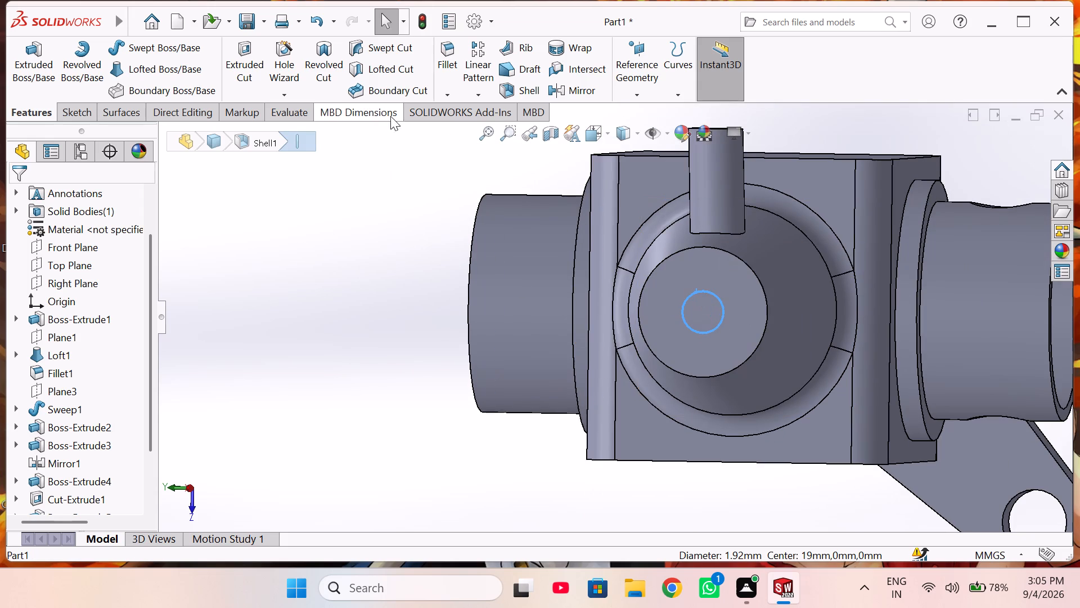
{"action": "left_click", "coordinate": [227, 209]}
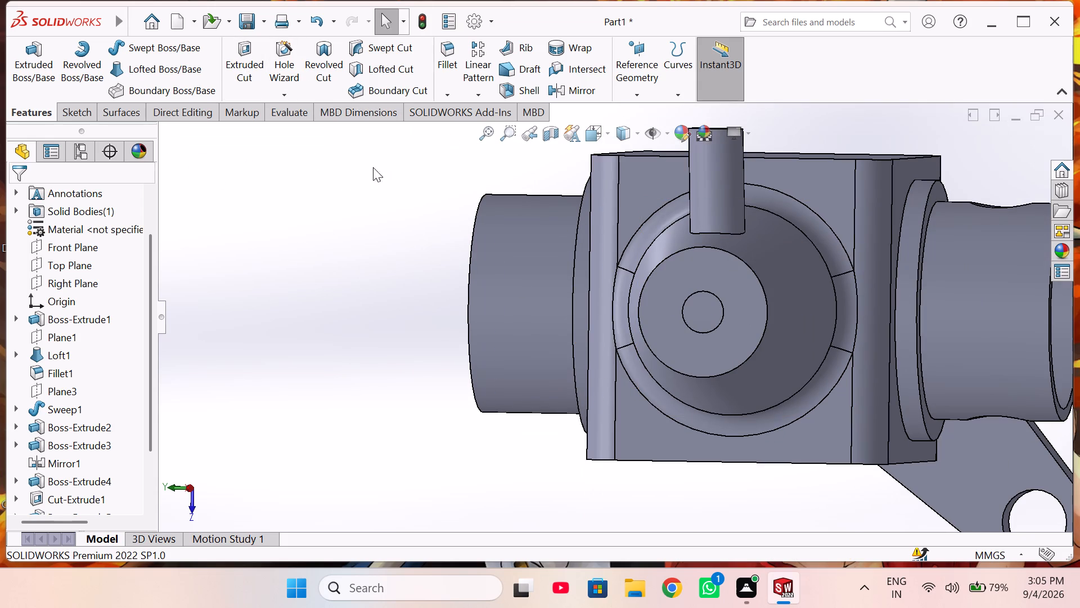
Sketch on the lofted cone's end face and convert the circular edge of its central opening into a sketch circle.
{"action": "left_click", "coordinate": [65, 114]}
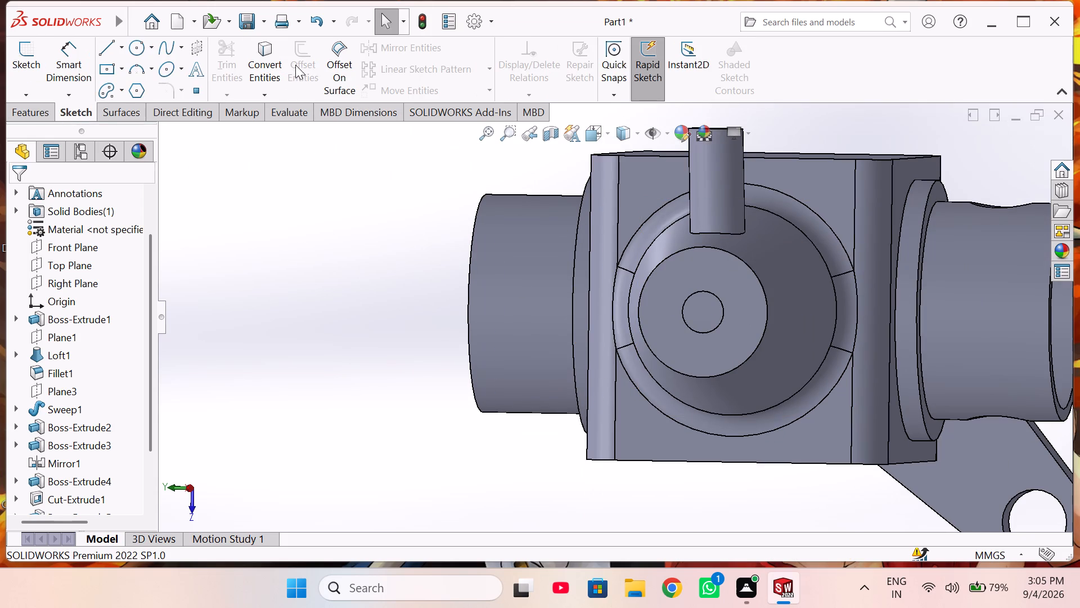
{"action": "left_click", "coordinate": [250, 66]}
{"action": "left_click", "coordinate": [255, 205]}
{"action": "left_click", "coordinate": [668, 285]}
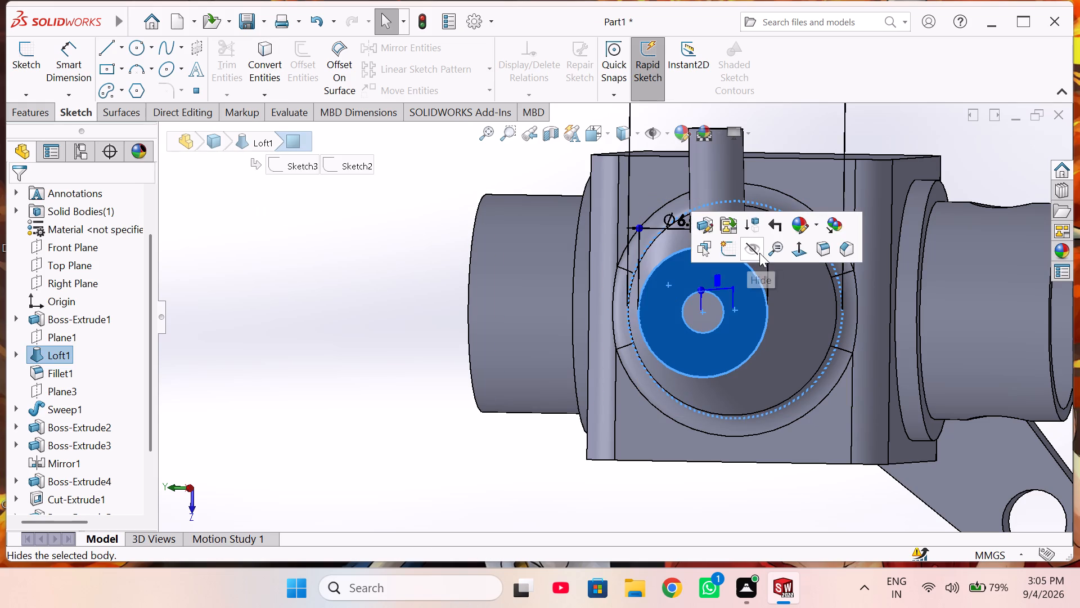
{"action": "left_click", "coordinate": [722, 246]}
{"action": "left_click", "coordinate": [810, 272]}
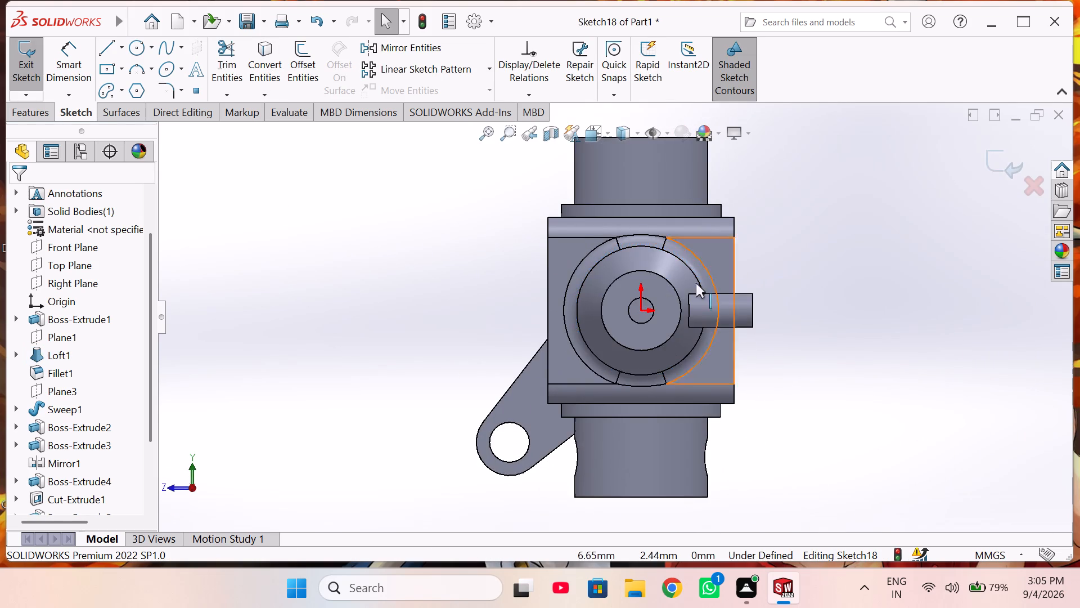
{"action": "scroll", "coordinate": [695, 283], "scroll_direction": "down", "scroll_amount": 2}
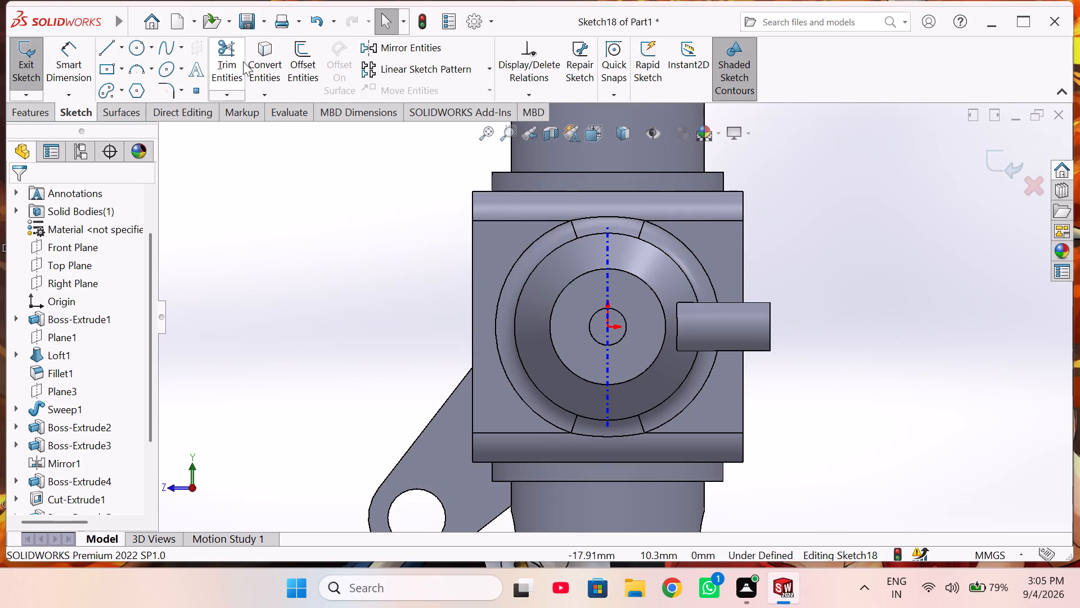
{"action": "left_click", "coordinate": [262, 67]}
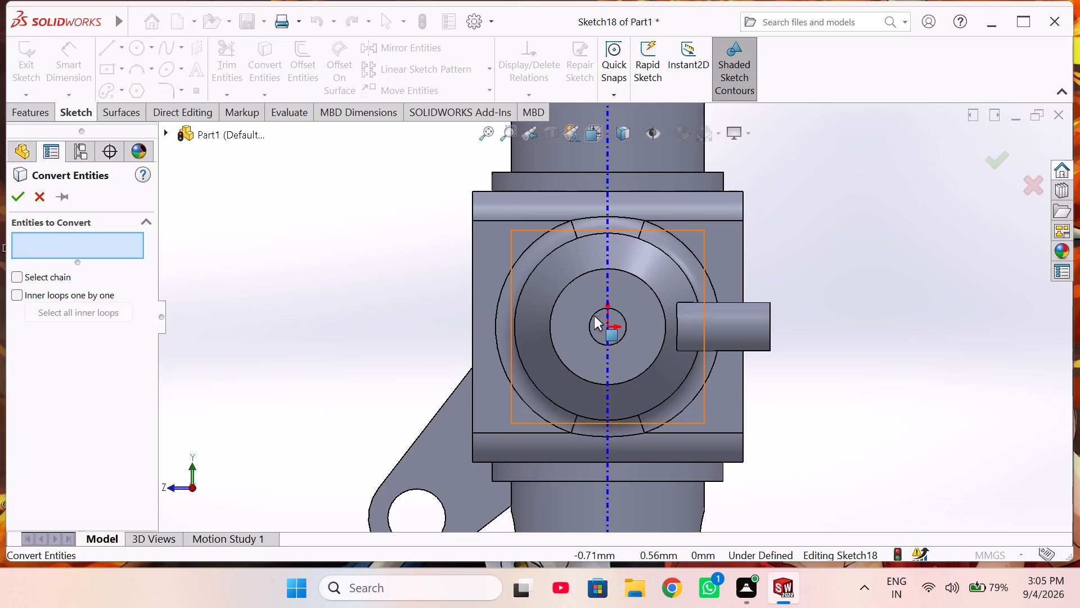
{"action": "scroll", "coordinate": [595, 314], "scroll_direction": "down", "scroll_amount": 3}
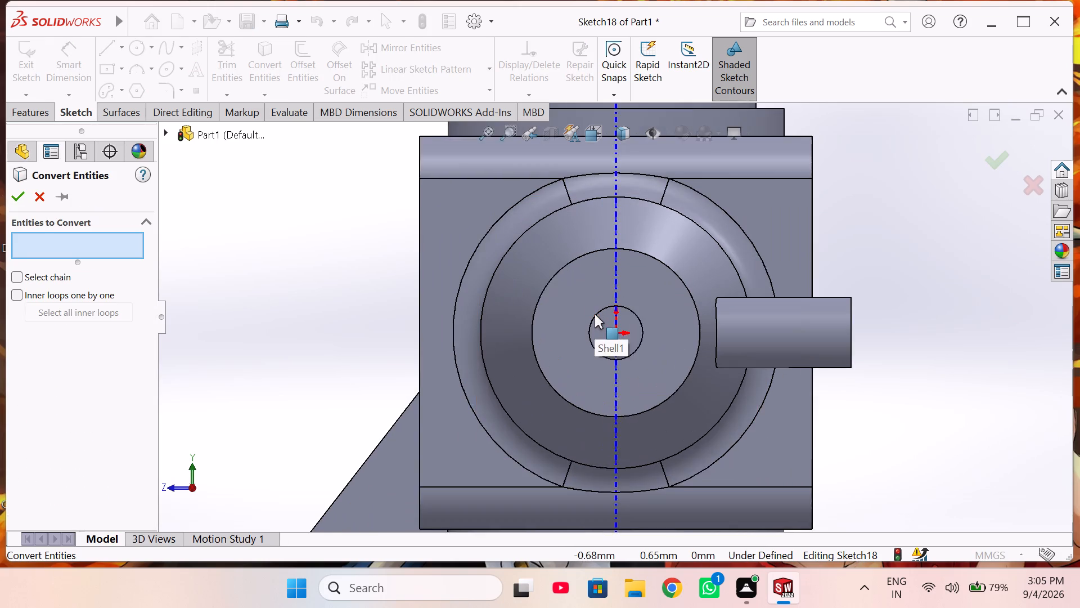
{"action": "left_click", "coordinate": [595, 316]}
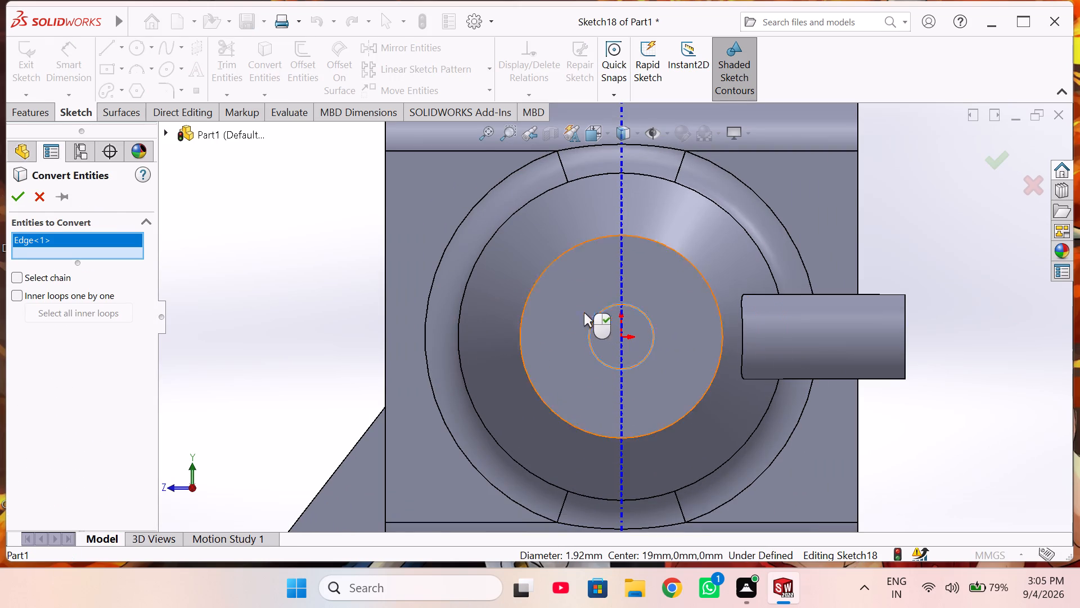
{"action": "left_click", "coordinate": [15, 198]}
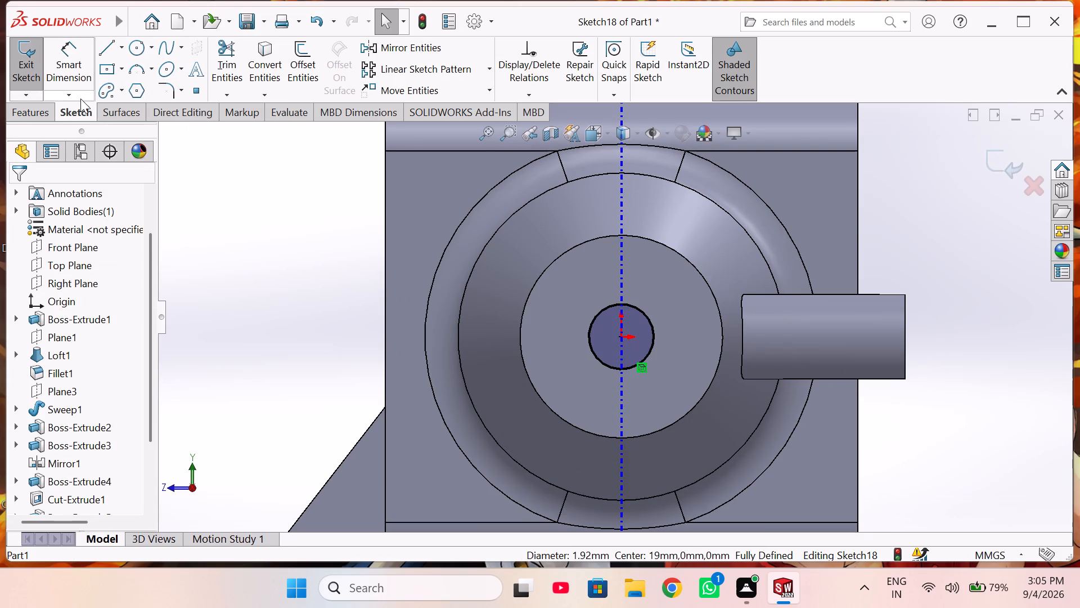
Cut-extrude the converted circle 17 mm deep from the cone's end face into the block's interior.
{"action": "left_click", "coordinate": [43, 107]}
{"action": "left_click", "coordinate": [232, 69]}
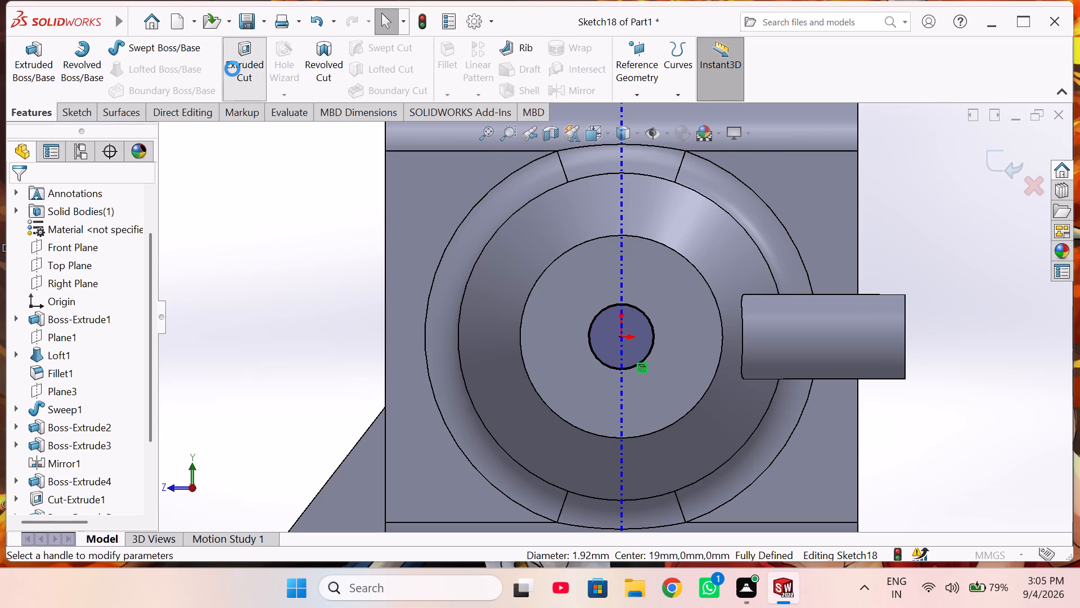
{"action": "middle_click_drag", "start_coordinate": [355, 253], "coordinate": [303, 236]}
{"action": "scroll", "coordinate": [328, 247], "scroll_direction": "up", "scroll_amount": 4}
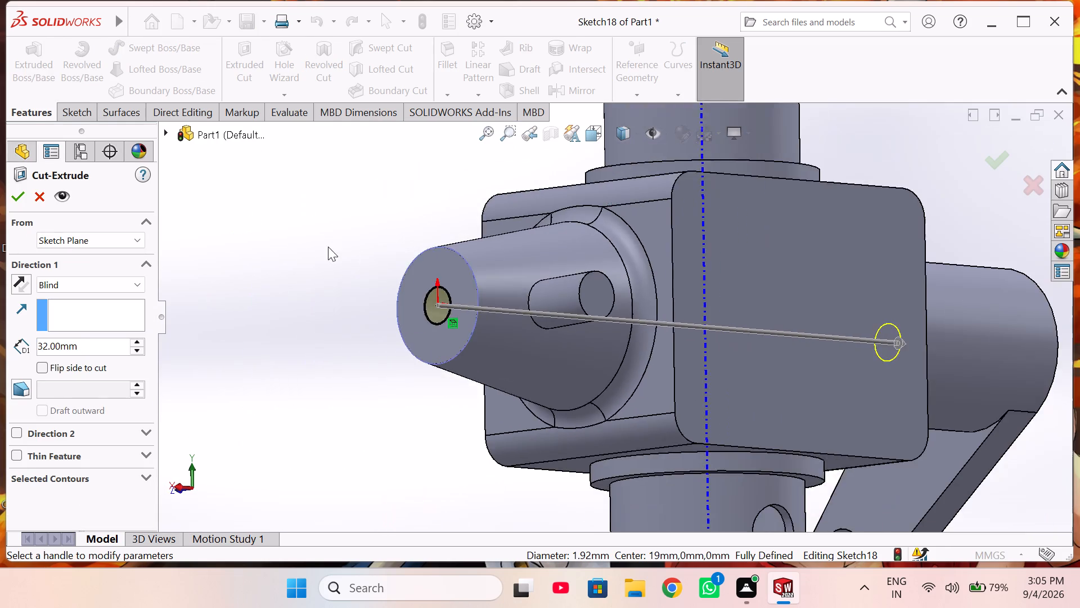
{"action": "middle_click_drag", "start_coordinate": [514, 310], "coordinate": [474, 311]}
{"action": "scroll", "coordinate": [488, 312], "scroll_direction": "up", "scroll_amount": 1}
{"action": "middle_click_drag", "start_coordinate": [475, 306], "coordinate": [460, 310]}
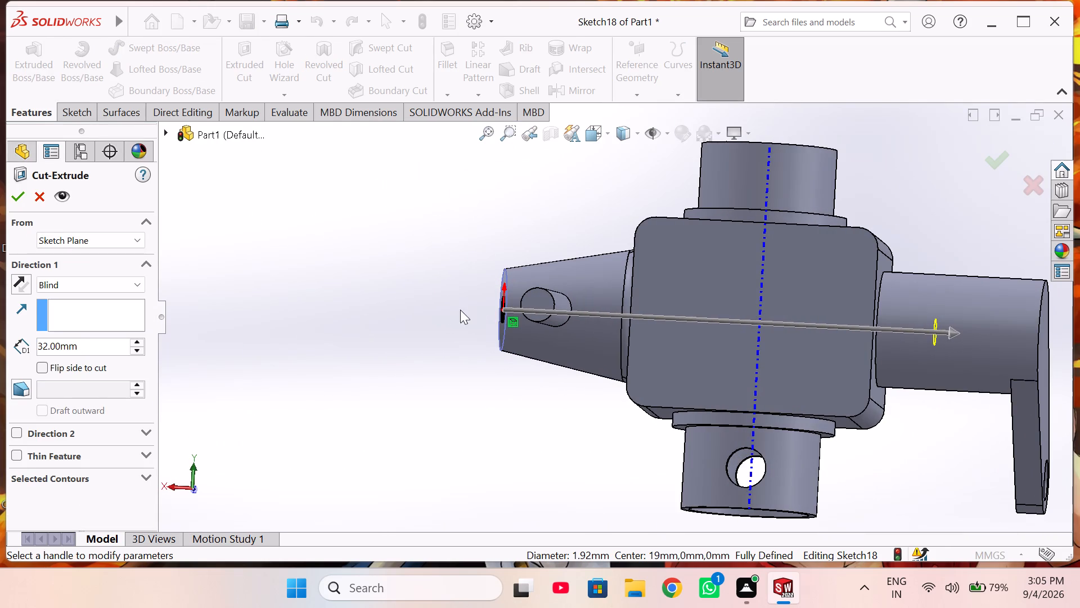
{"action": "left_click", "coordinate": [139, 349]}
{"action": "left_click", "coordinate": [139, 348]}
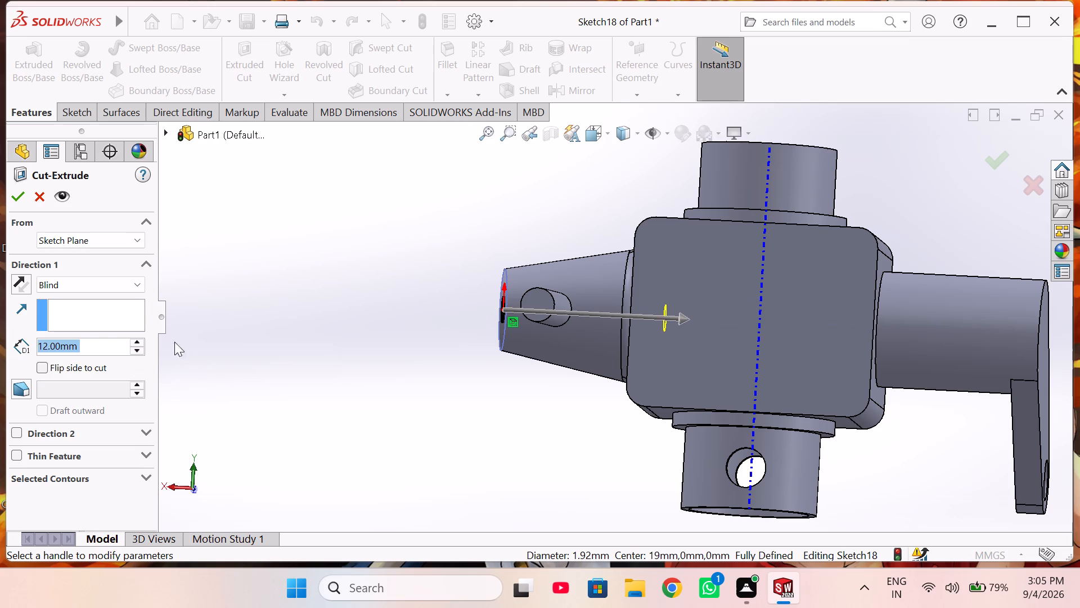
{"action": "left_click_drag", "start_coordinate": [674, 320], "coordinate": [684, 323]}
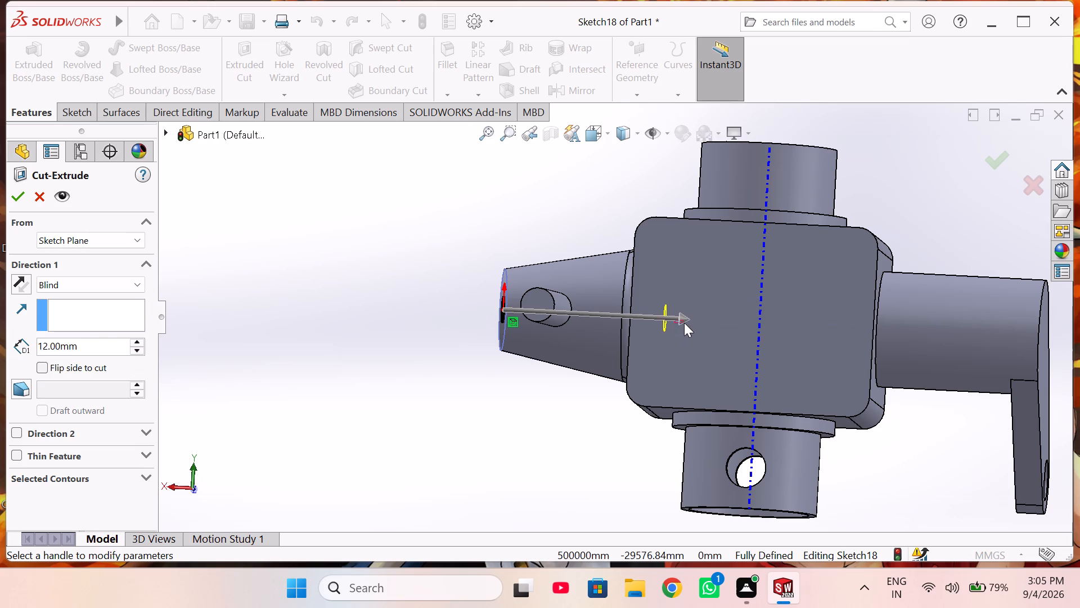
{"action": "left_click_drag", "start_coordinate": [684, 323], "coordinate": [710, 324]}
{"action": "middle_click_drag", "start_coordinate": [701, 345], "coordinate": [744, 221]}
{"action": "scroll", "coordinate": [701, 344], "scroll_direction": "up", "scroll_amount": 1}
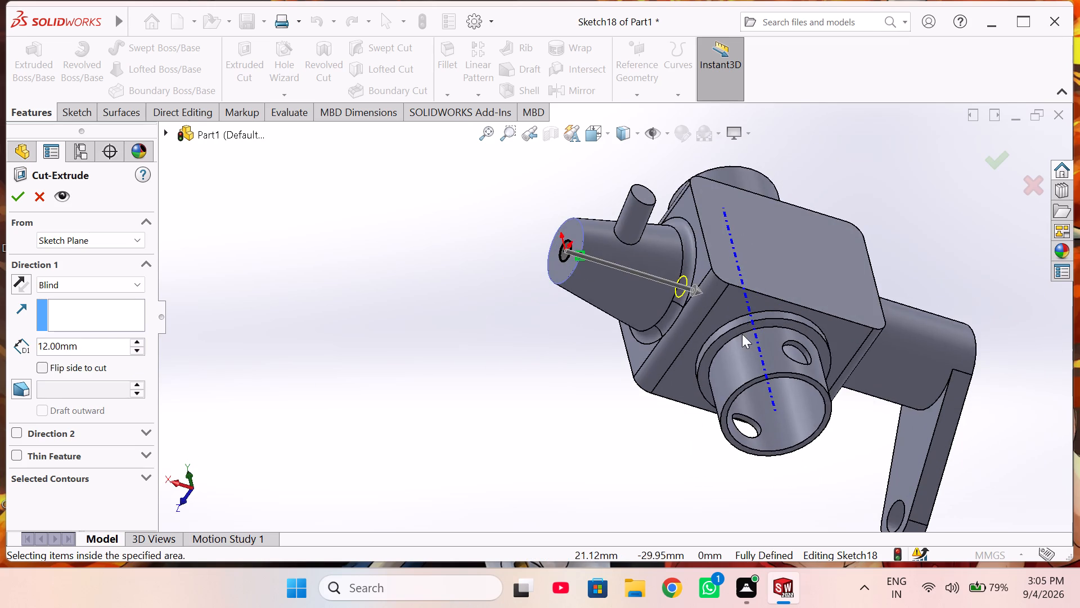
{"action": "middle_click_drag", "start_coordinate": [742, 334], "coordinate": [688, 199]}
{"action": "middle_click_drag", "start_coordinate": [706, 244], "coordinate": [721, 242]}
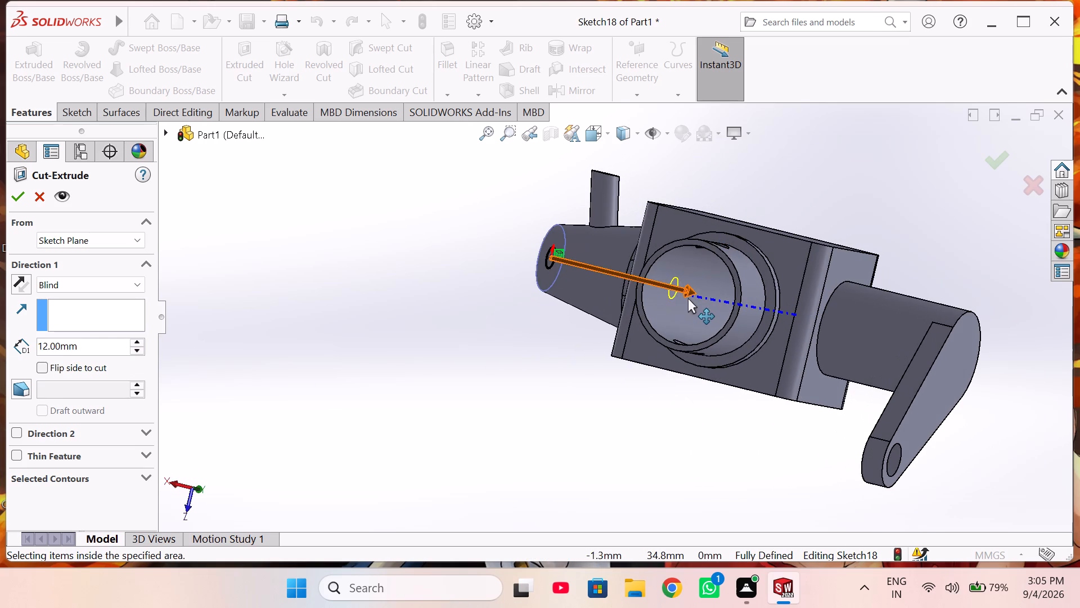
{"action": "left_click_drag", "start_coordinate": [691, 289], "coordinate": [701, 296]}
{"action": "middle_click_drag", "start_coordinate": [679, 315], "coordinate": [691, 325]}
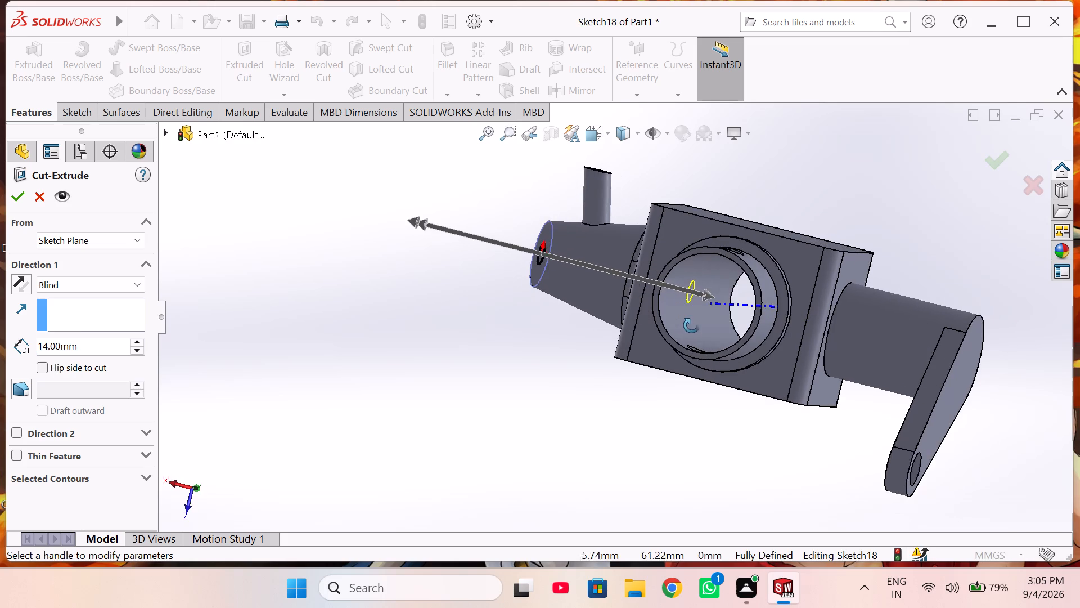
{"action": "middle_click_drag", "start_coordinate": [691, 325], "coordinate": [694, 325]}
{"action": "left_click_drag", "start_coordinate": [706, 293], "coordinate": [722, 300]}
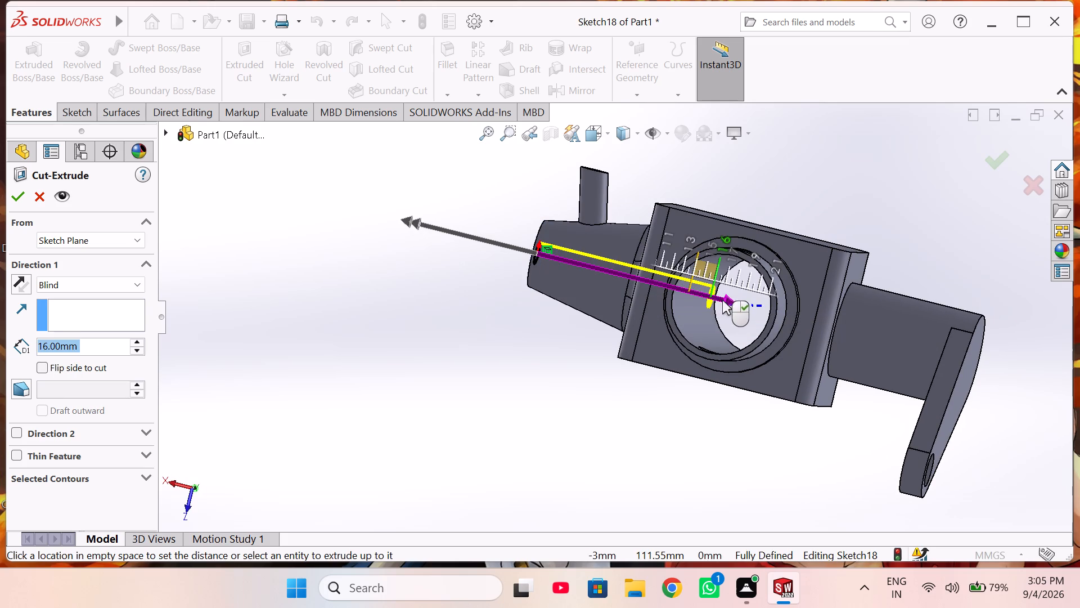
{"action": "left_click_drag", "start_coordinate": [722, 300], "coordinate": [723, 301]}
{"action": "middle_click_drag", "start_coordinate": [561, 386], "coordinate": [546, 379]}
{"action": "scroll", "coordinate": [546, 379], "scroll_direction": "up", "scroll_amount": 1}
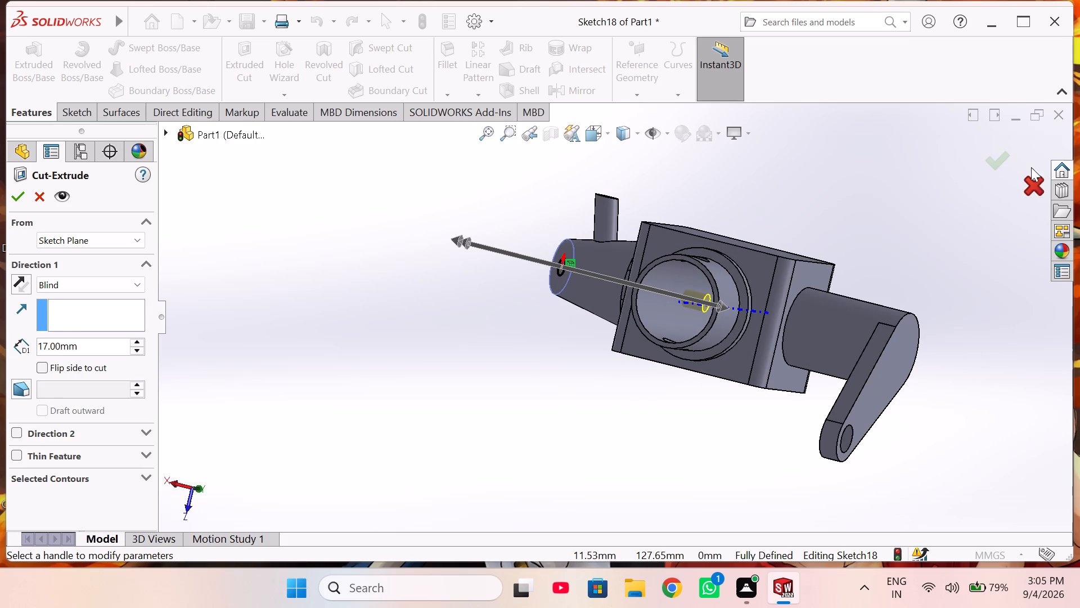
{"action": "left_click", "coordinate": [997, 167]}
Examine the bored part from several sides, looking into the main through bore and at the cone's end hole.
{"action": "middle_click_drag", "start_coordinate": [696, 341], "coordinate": [676, 377]}
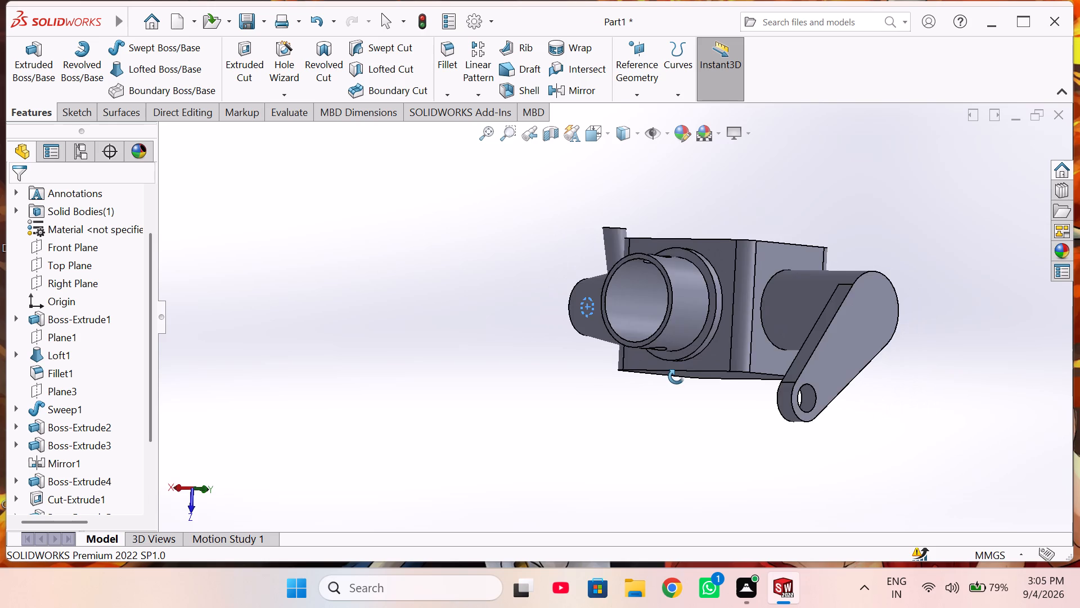
{"action": "middle_click_drag", "start_coordinate": [676, 377], "coordinate": [720, 350]}
{"action": "middle_click_drag", "start_coordinate": [735, 388], "coordinate": [730, 371]}
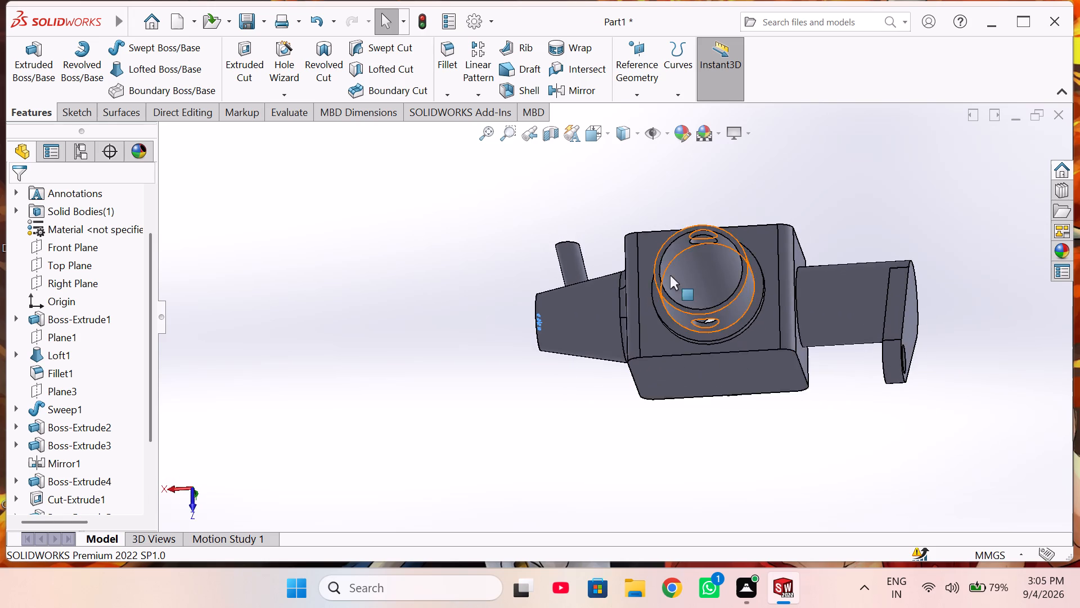
{"action": "middle_click_drag", "start_coordinate": [670, 288], "coordinate": [668, 359]}
{"action": "scroll", "coordinate": [667, 327], "scroll_direction": "down", "scroll_amount": 4}
{"action": "middle_click_drag", "start_coordinate": [672, 332], "coordinate": [696, 300]}
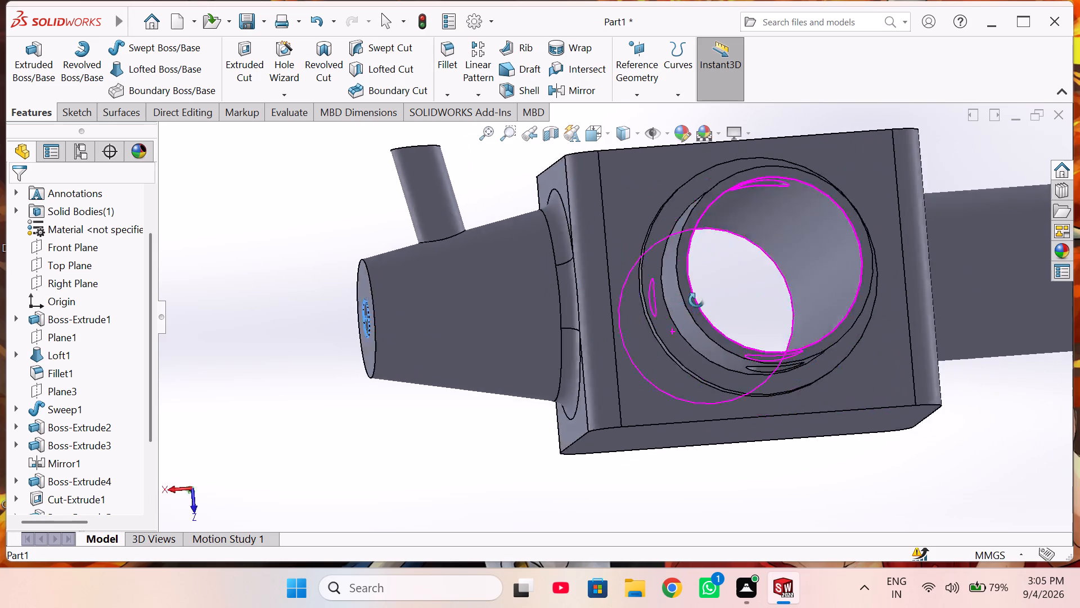
{"action": "middle_click_drag", "start_coordinate": [696, 300], "coordinate": [713, 242]}
{"action": "scroll", "coordinate": [713, 240], "scroll_direction": "up", "scroll_amount": 1}
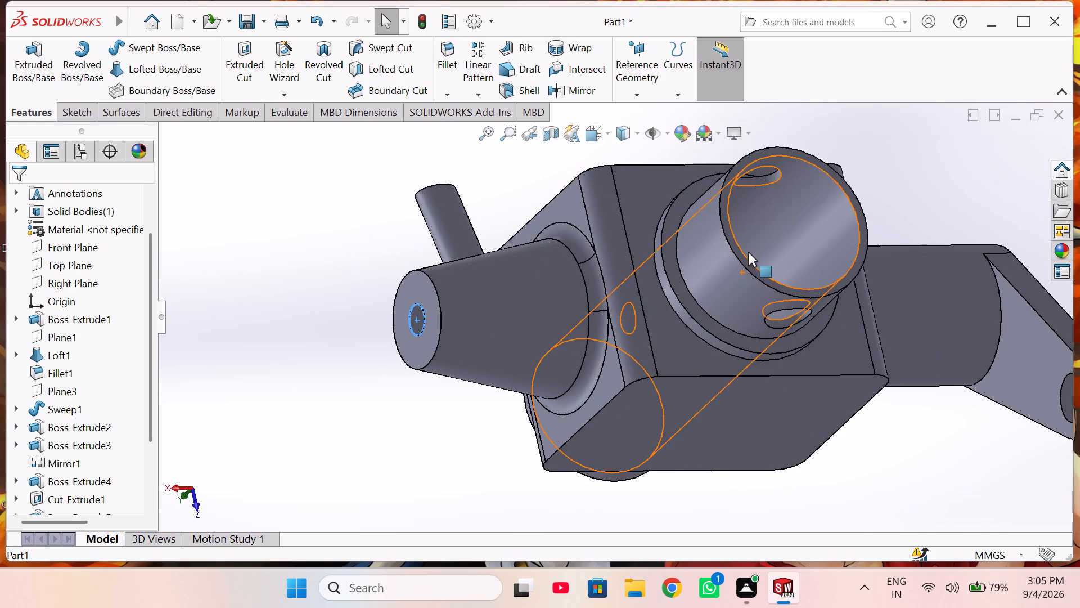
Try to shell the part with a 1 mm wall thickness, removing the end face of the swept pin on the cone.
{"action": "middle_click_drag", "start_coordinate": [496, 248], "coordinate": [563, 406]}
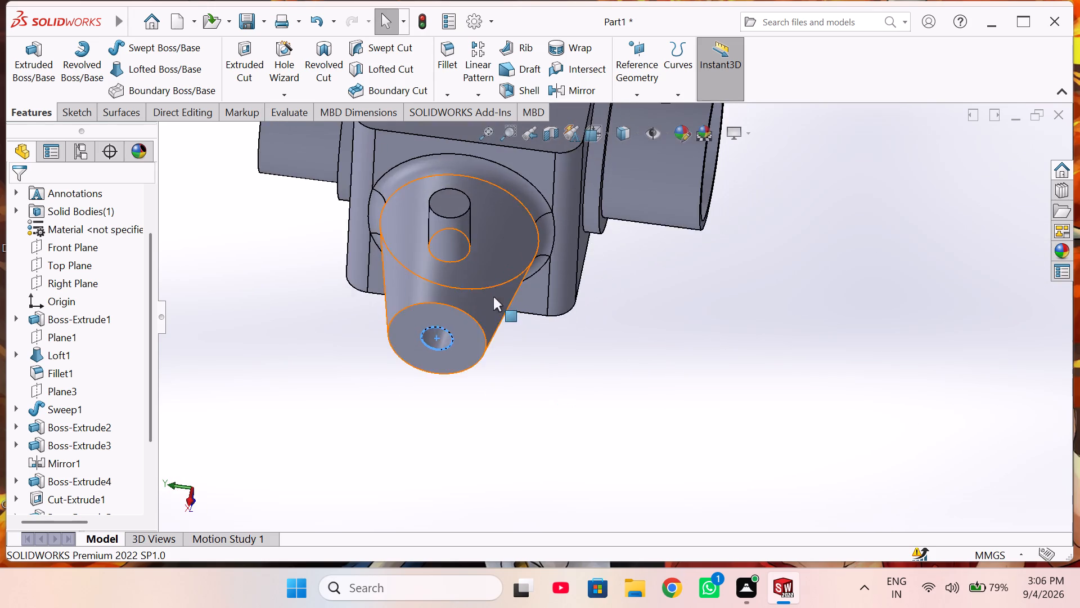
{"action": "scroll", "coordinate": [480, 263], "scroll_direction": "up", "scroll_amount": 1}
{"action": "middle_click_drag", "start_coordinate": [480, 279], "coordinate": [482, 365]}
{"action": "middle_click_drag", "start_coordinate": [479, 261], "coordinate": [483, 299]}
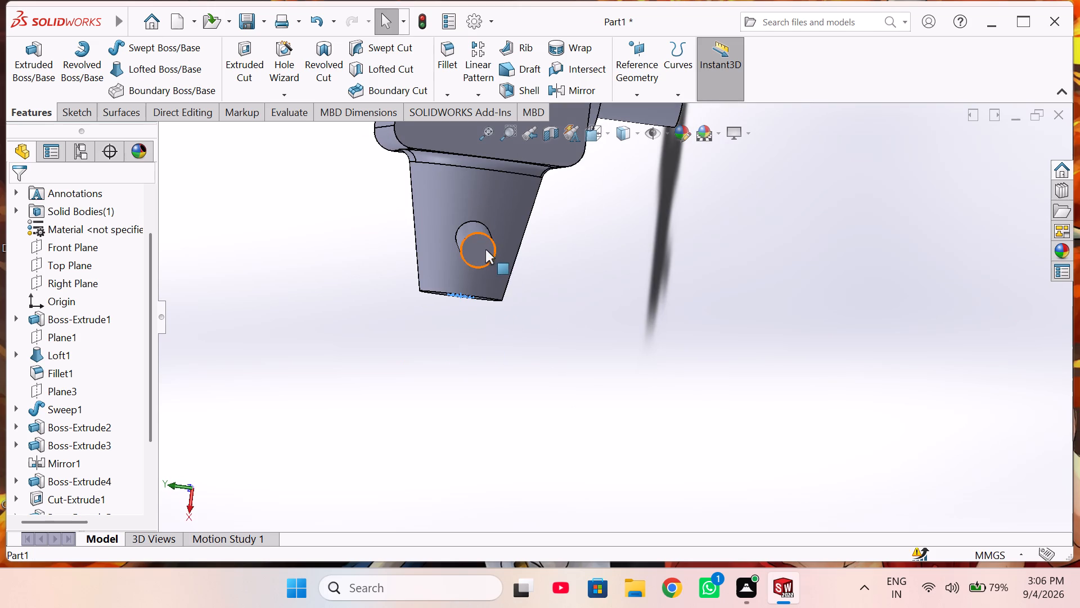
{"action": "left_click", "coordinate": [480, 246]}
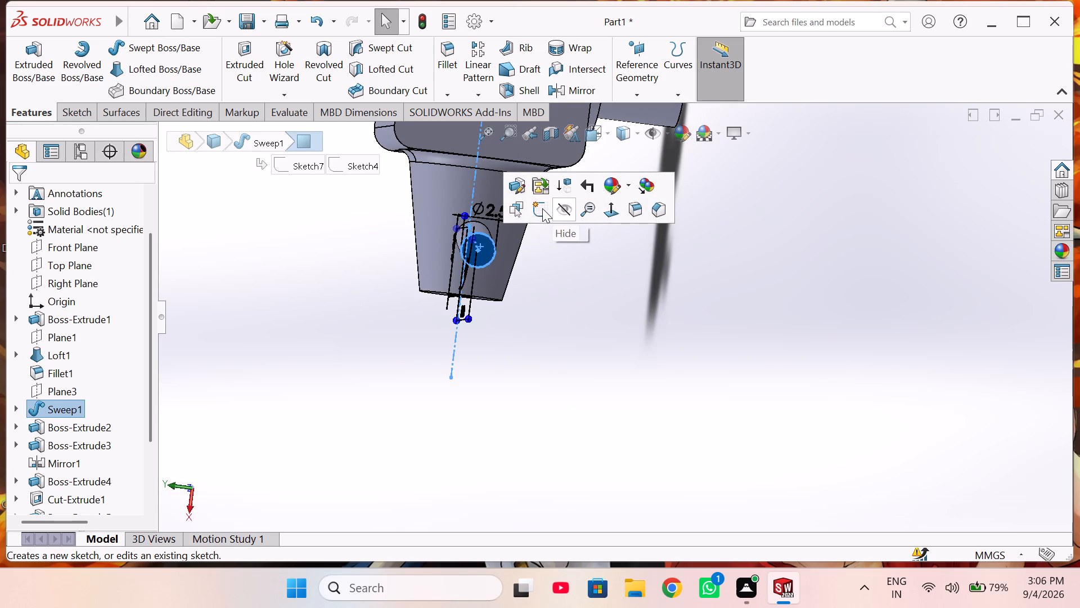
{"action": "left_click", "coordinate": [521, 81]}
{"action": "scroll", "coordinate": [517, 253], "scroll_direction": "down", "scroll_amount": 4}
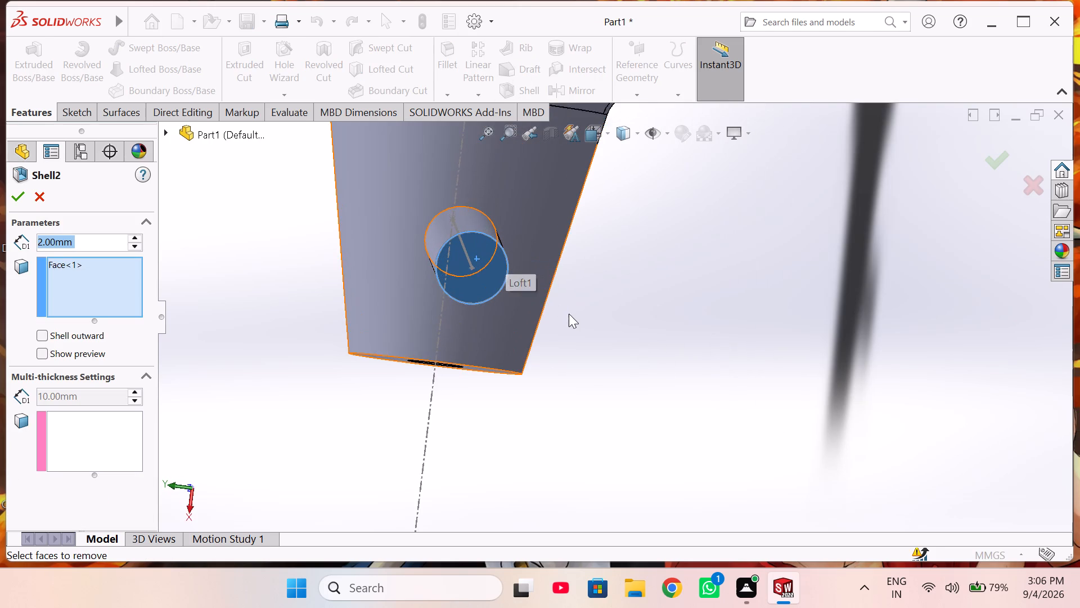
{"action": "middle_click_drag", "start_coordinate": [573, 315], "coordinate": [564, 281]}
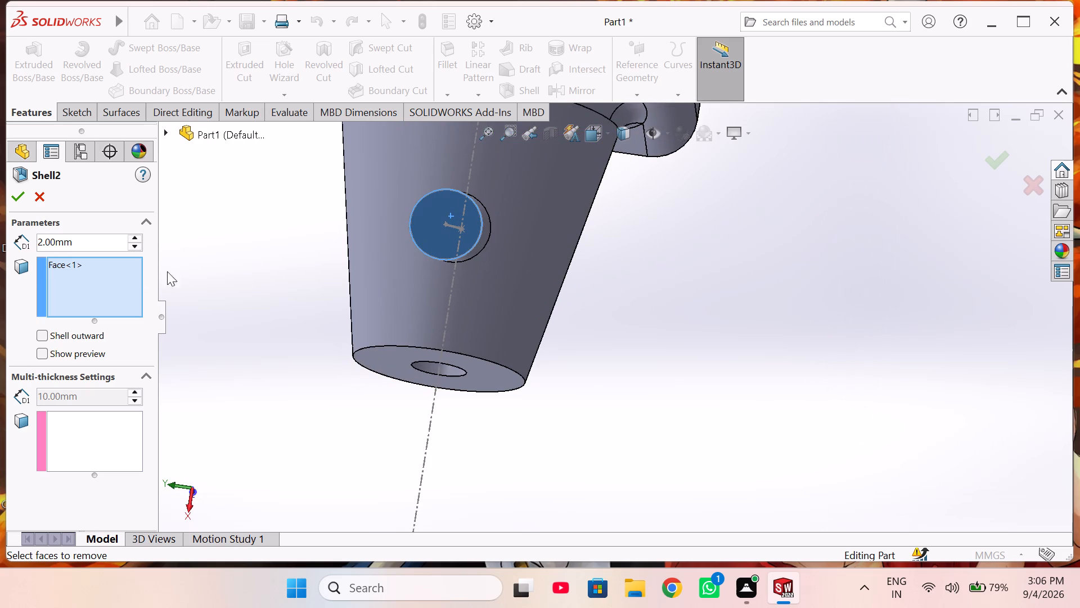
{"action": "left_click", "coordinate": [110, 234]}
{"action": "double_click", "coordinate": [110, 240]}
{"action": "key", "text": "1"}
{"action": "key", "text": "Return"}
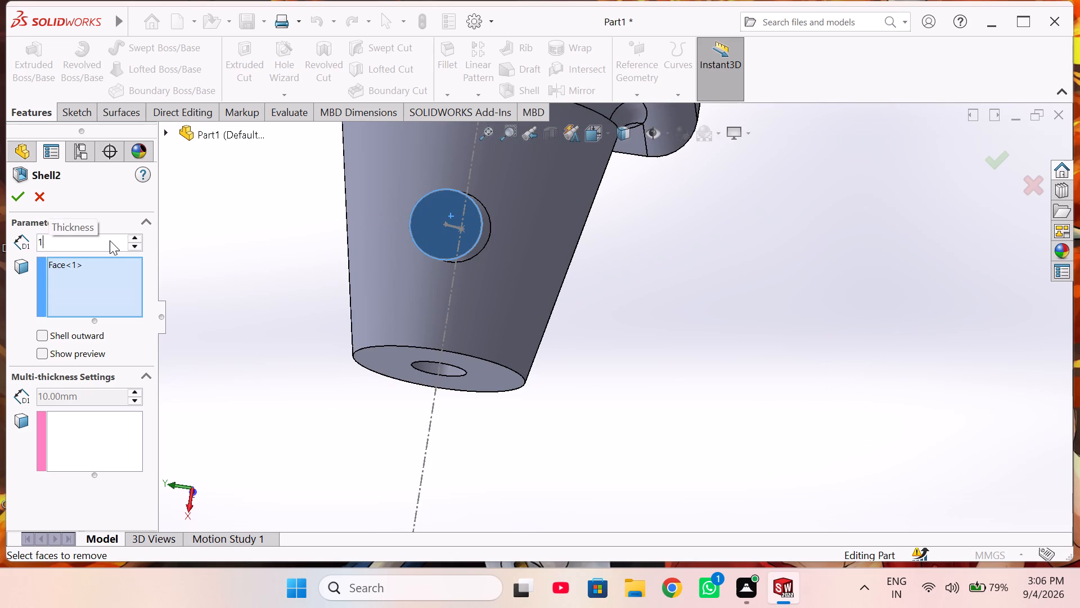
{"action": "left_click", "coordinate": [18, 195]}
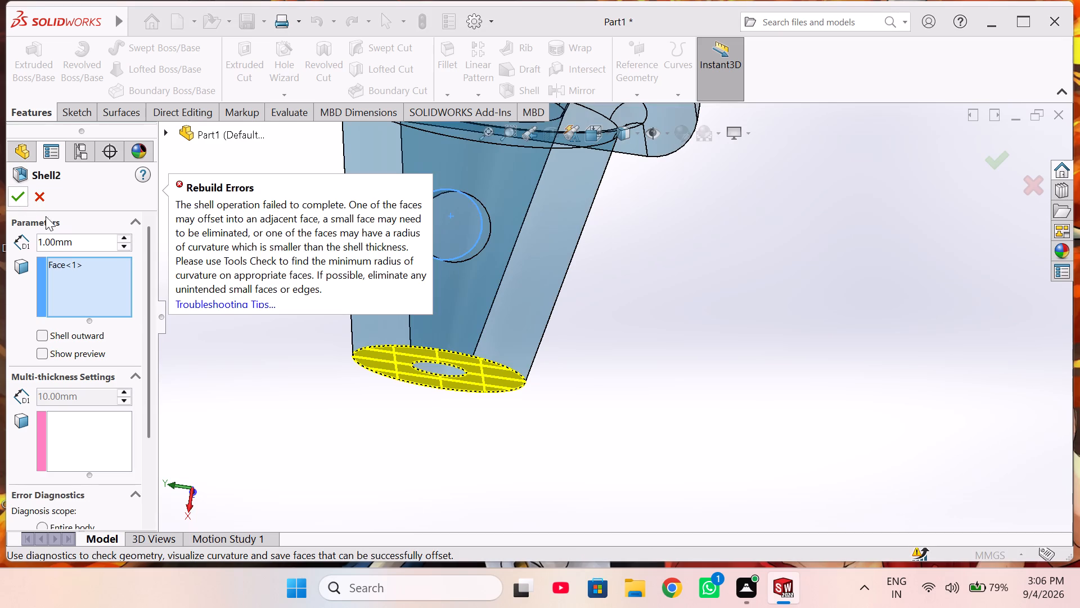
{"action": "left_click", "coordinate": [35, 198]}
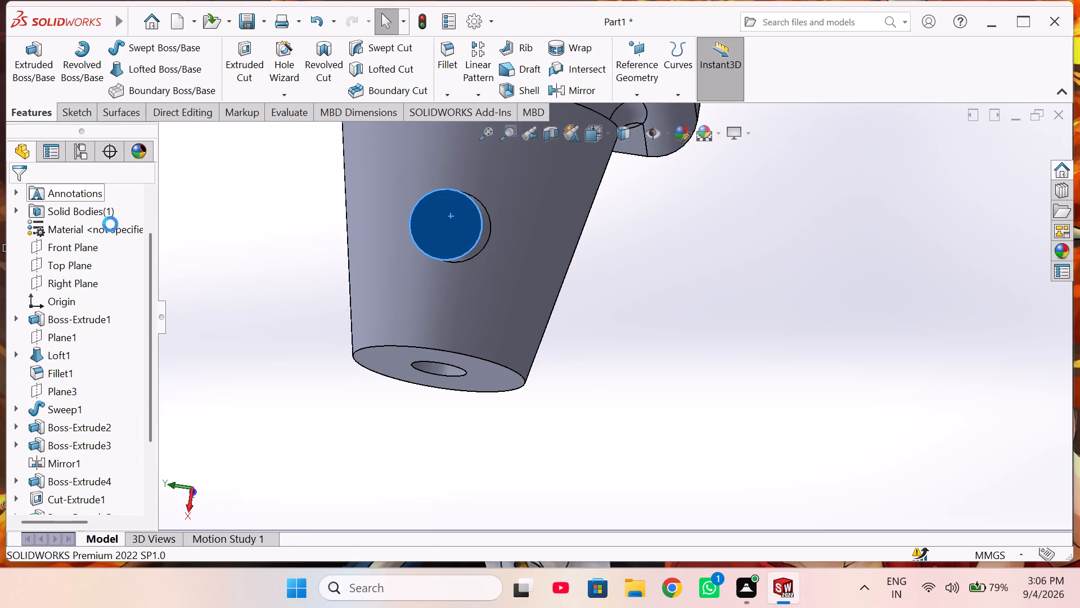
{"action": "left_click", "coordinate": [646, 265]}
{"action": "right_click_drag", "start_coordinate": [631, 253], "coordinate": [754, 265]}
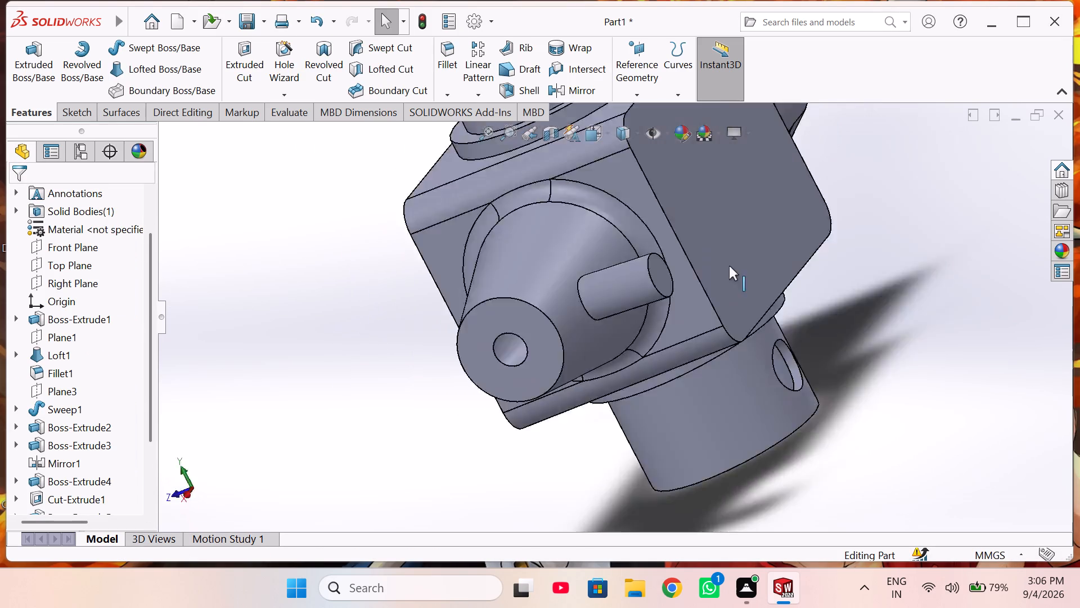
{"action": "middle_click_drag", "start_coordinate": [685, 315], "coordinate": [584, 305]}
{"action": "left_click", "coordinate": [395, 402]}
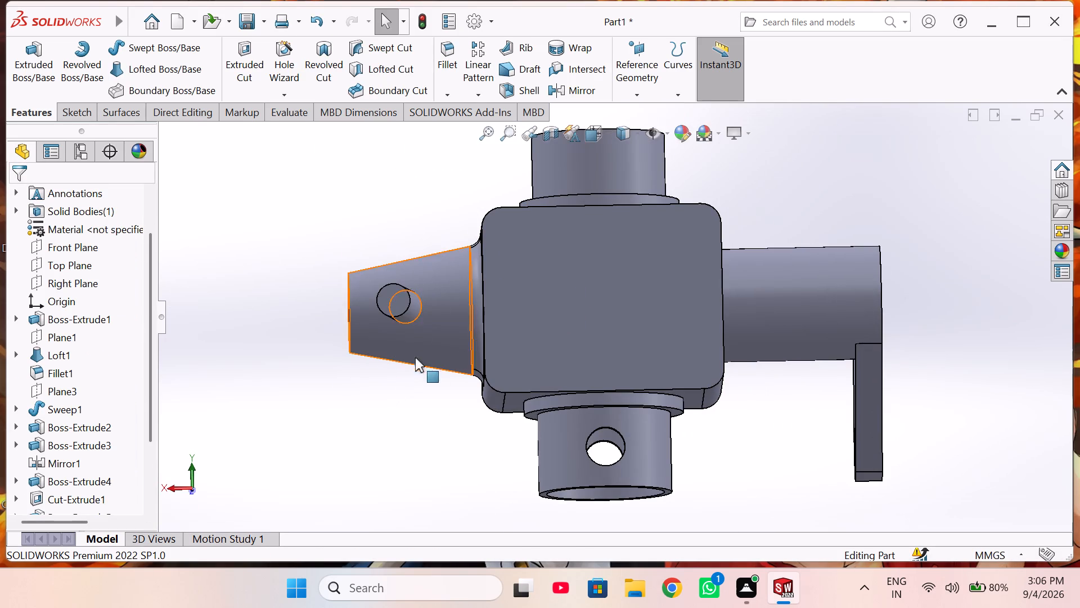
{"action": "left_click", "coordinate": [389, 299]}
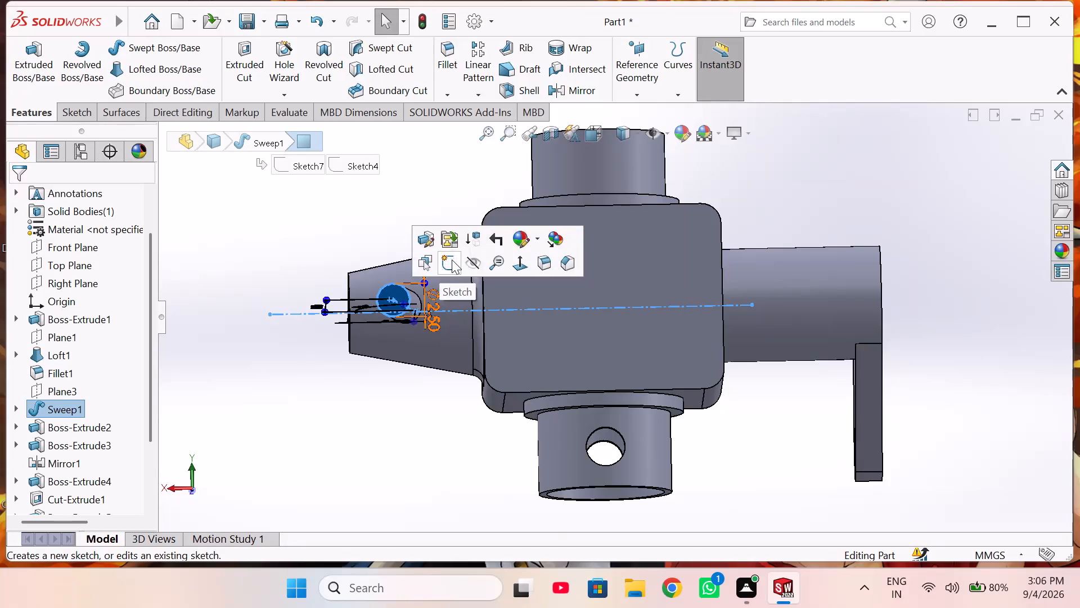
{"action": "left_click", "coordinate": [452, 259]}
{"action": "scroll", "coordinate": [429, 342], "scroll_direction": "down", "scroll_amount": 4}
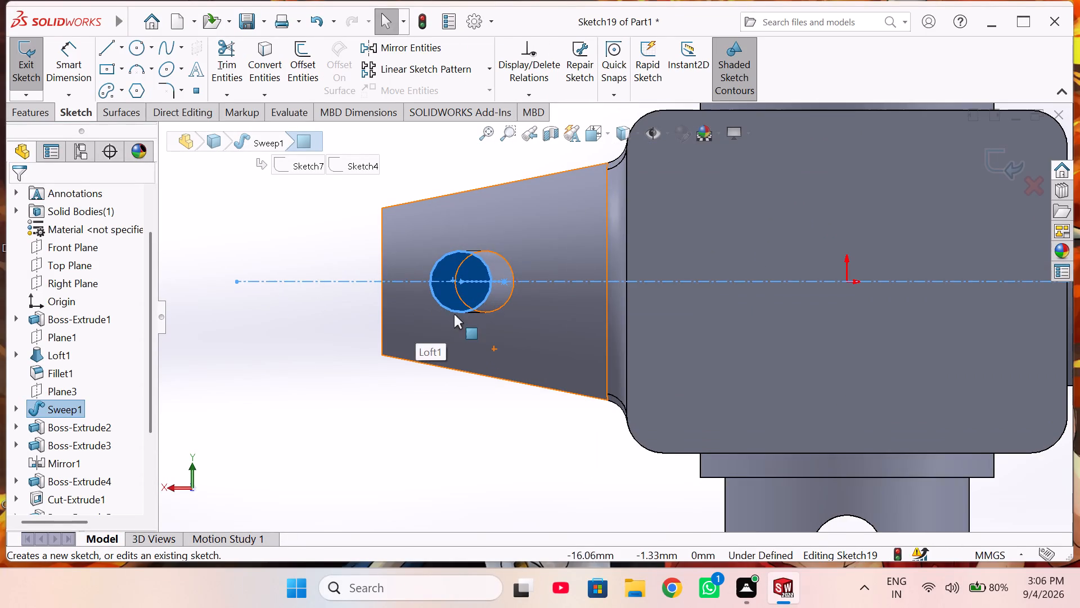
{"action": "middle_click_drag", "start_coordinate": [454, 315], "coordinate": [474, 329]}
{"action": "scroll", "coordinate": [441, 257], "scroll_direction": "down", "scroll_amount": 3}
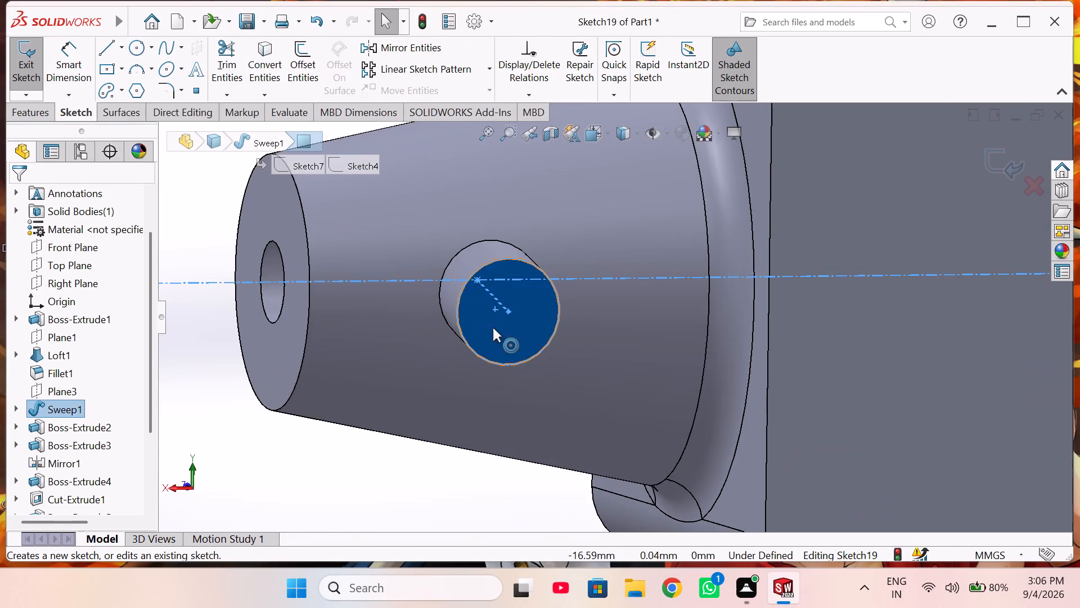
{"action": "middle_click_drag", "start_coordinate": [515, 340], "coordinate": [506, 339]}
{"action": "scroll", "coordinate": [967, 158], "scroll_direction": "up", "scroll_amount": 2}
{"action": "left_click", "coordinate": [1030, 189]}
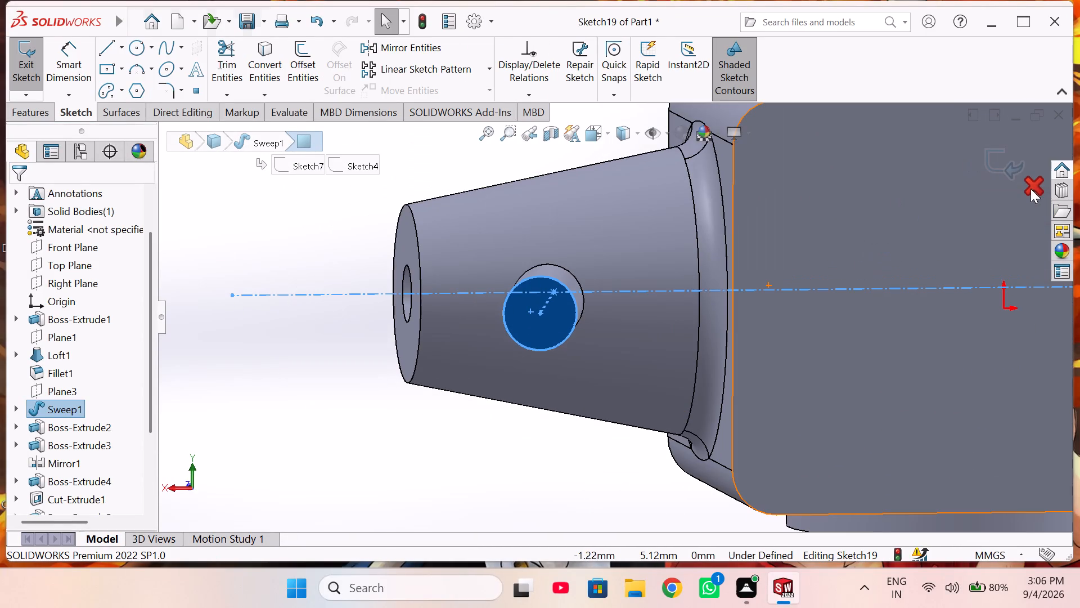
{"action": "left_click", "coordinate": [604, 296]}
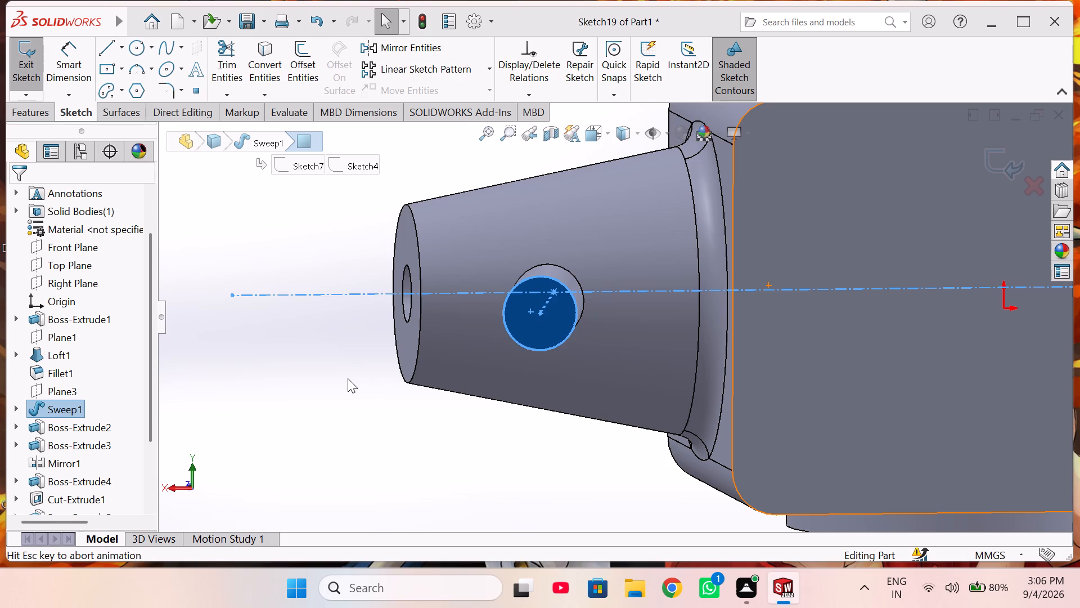
Review the swept pin's sweep definition, including its guide curves, options, start and end tangency and curvature display settings, leaving it as is.
{"action": "scroll", "coordinate": [87, 449], "scroll_direction": "down", "scroll_amount": 2}
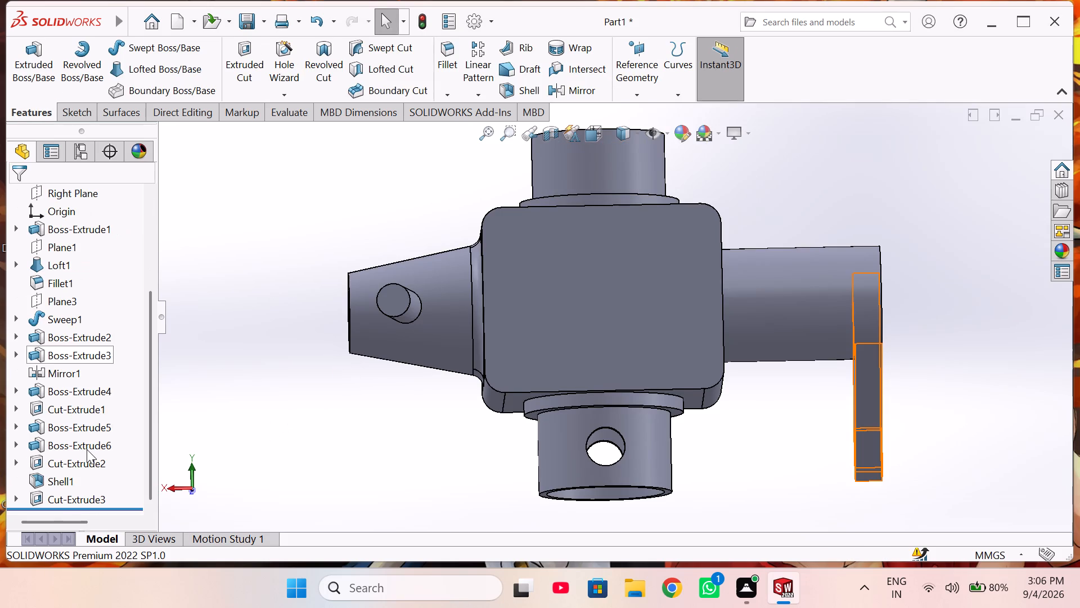
{"action": "scroll", "coordinate": [88, 449], "scroll_direction": "down", "scroll_amount": 1}
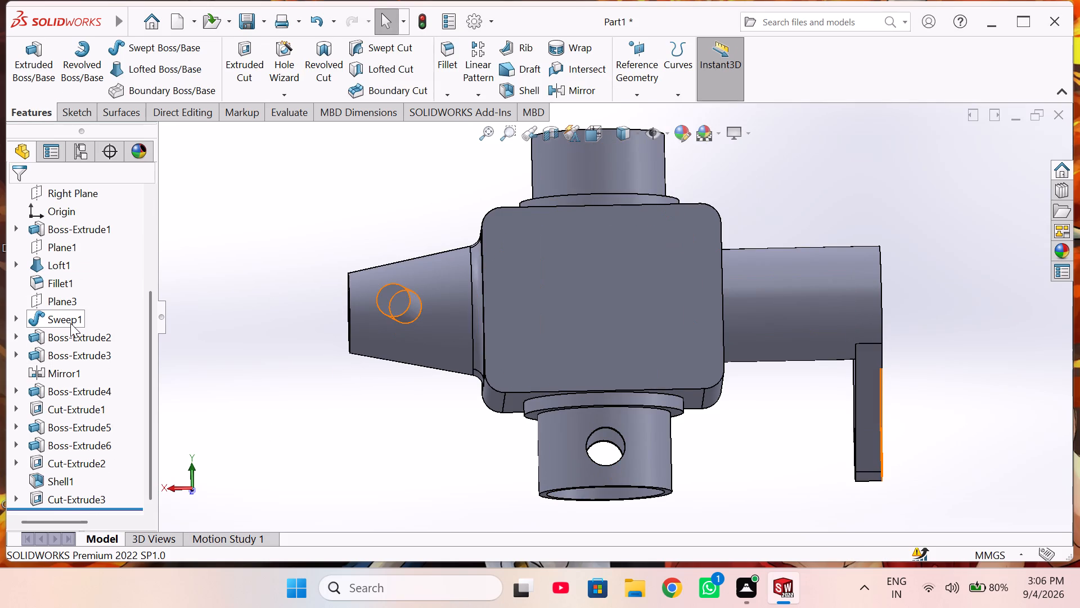
{"action": "left_click", "coordinate": [70, 323]}
{"action": "left_click", "coordinate": [81, 280]}
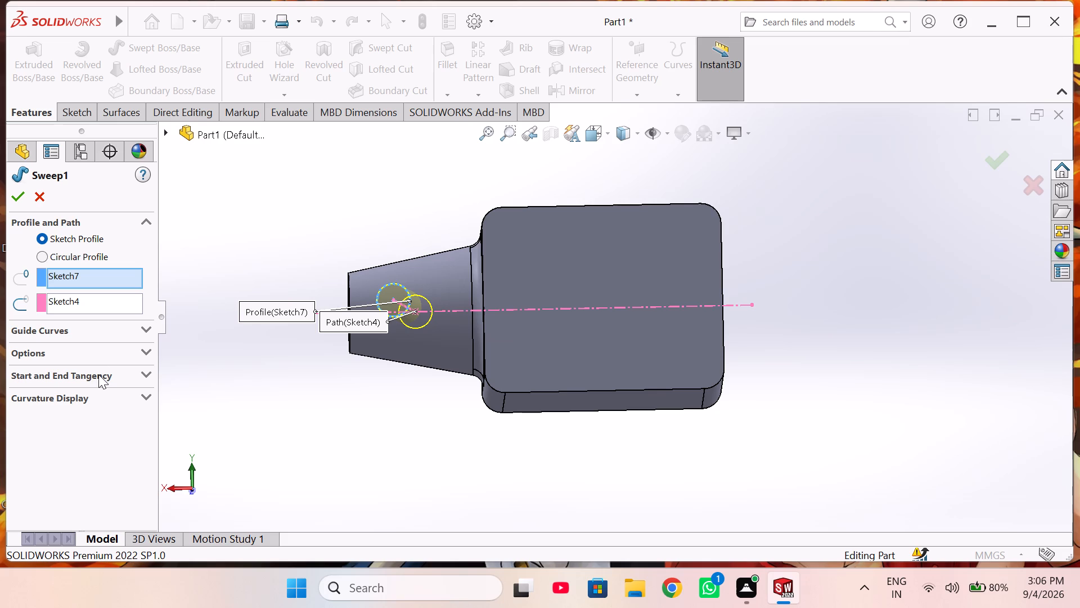
{"action": "left_click", "coordinate": [139, 333]}
{"action": "left_click", "coordinate": [139, 333]}
{"action": "left_click", "coordinate": [139, 333]}
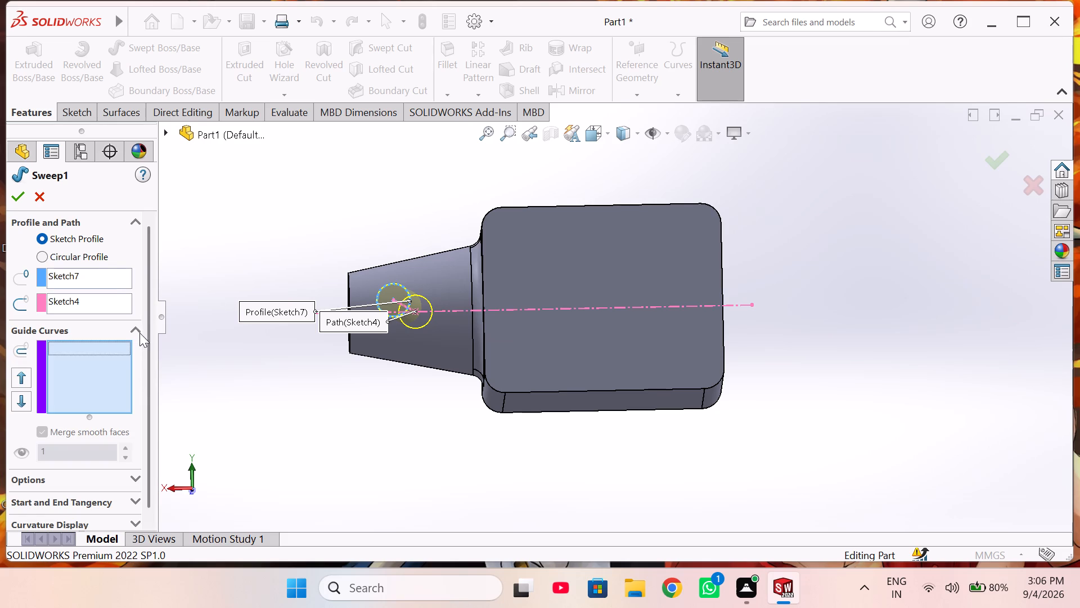
{"action": "scroll", "coordinate": [164, 428], "scroll_direction": "down", "scroll_amount": 2}
{"action": "left_click", "coordinate": [133, 329]}
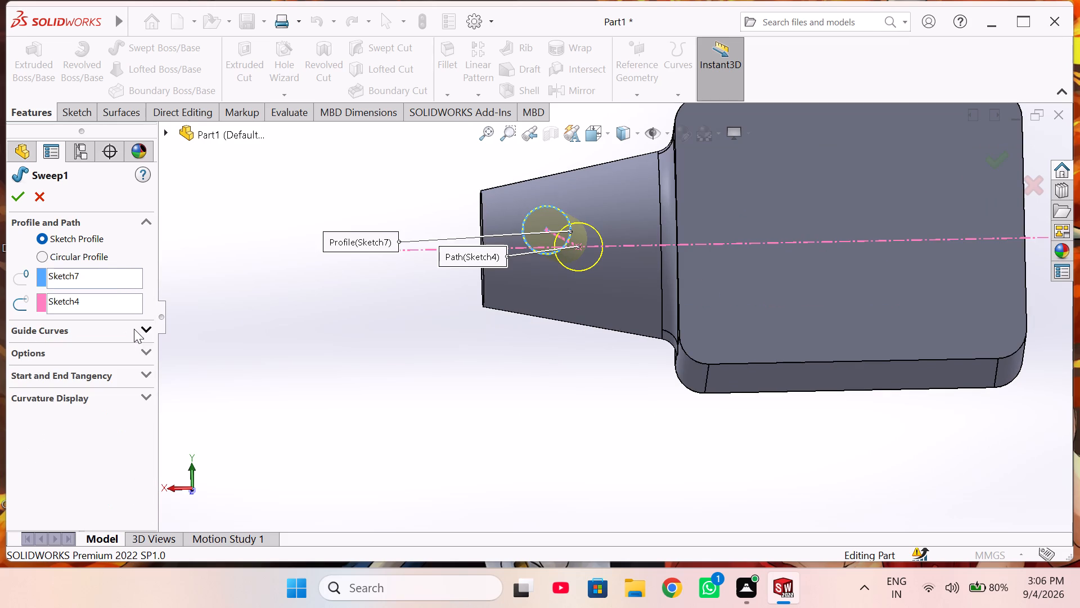
{"action": "left_click", "coordinate": [133, 399]}
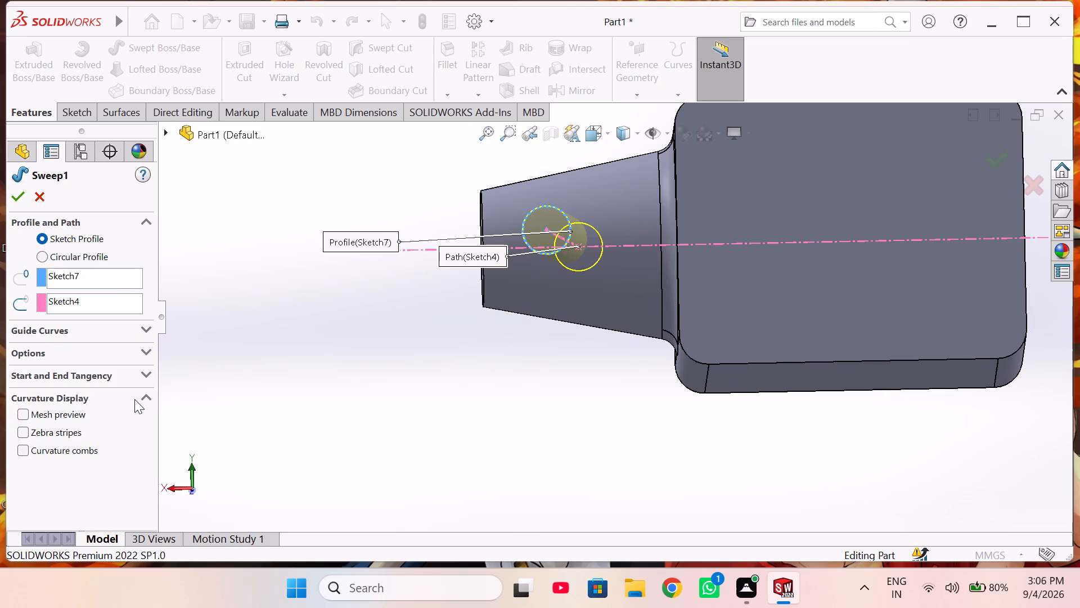
{"action": "left_click", "coordinate": [151, 369]}
{"action": "left_click", "coordinate": [145, 372]}
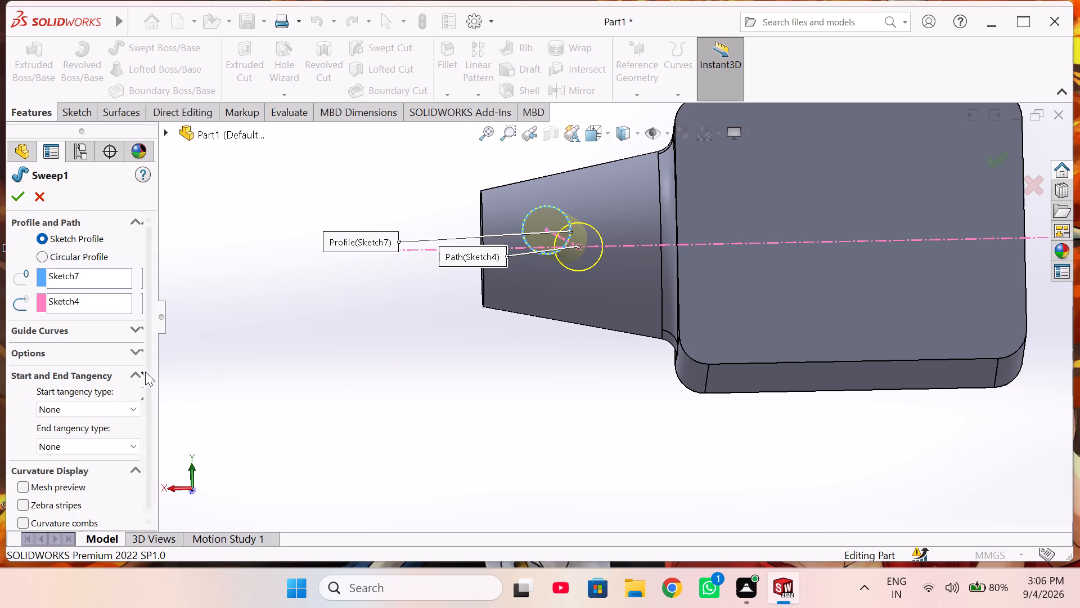
{"action": "left_click", "coordinate": [145, 372]}
{"action": "left_click", "coordinate": [133, 350]}
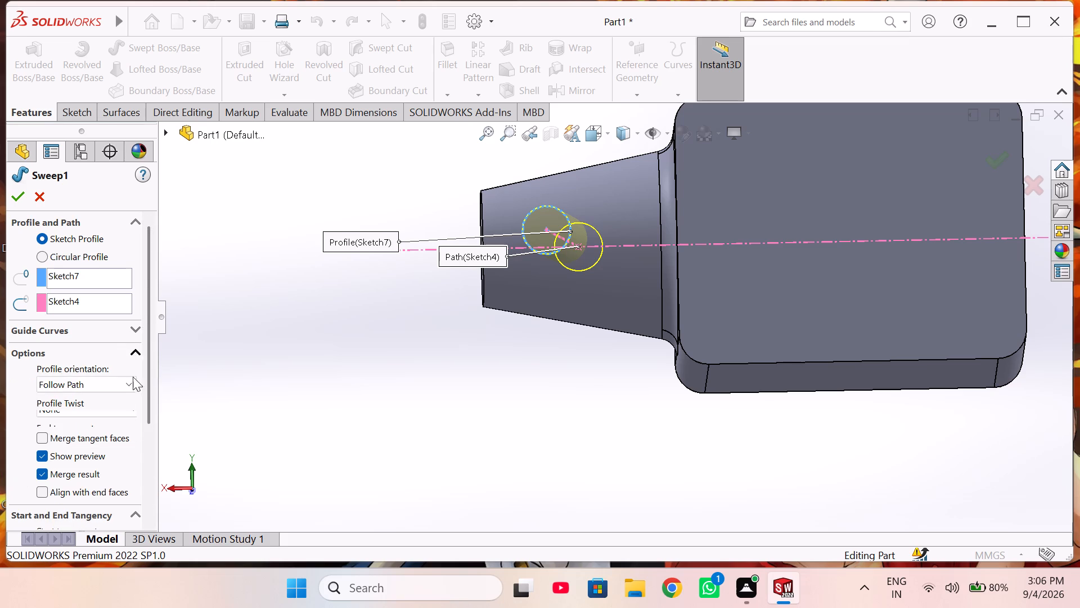
{"action": "scroll", "coordinate": [133, 408], "scroll_direction": "down", "scroll_amount": 2}
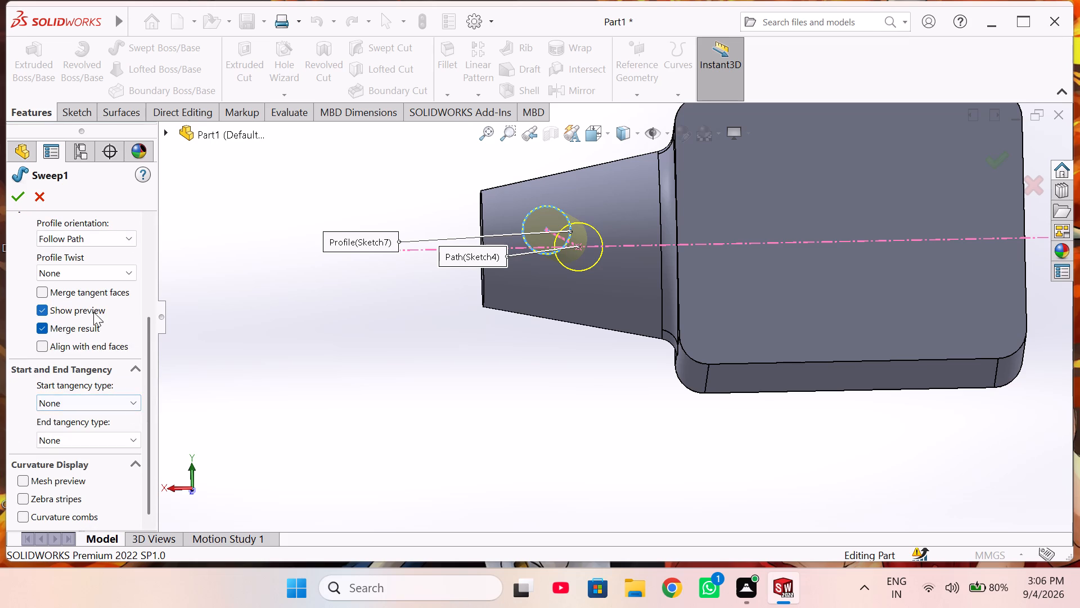
{"action": "scroll", "coordinate": [134, 425], "scroll_direction": "down", "scroll_amount": 2}
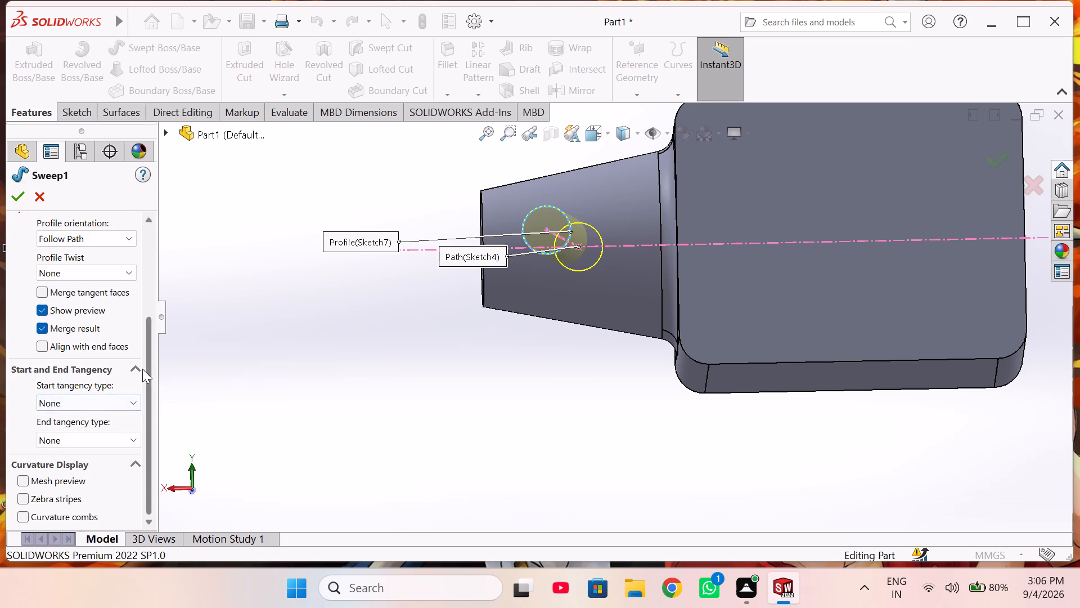
{"action": "scroll", "coordinate": [142, 369], "scroll_direction": "up", "scroll_amount": 4}
{"action": "left_click", "coordinate": [34, 193]}
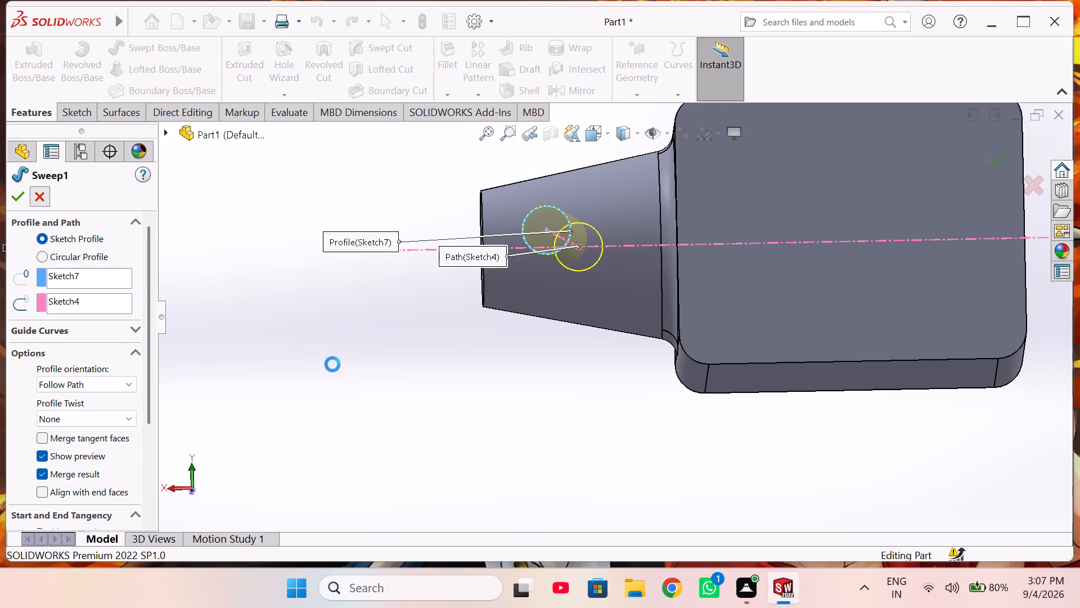
{"action": "left_click", "coordinate": [412, 375]}
Sketch a circle about 1.24 mm in diameter on the swept pin's end face, centred on the pin.
{"action": "scroll", "coordinate": [439, 359], "scroll_direction": "up", "scroll_amount": 1}
{"action": "middle_click_drag", "start_coordinate": [445, 363], "coordinate": [450, 388]}
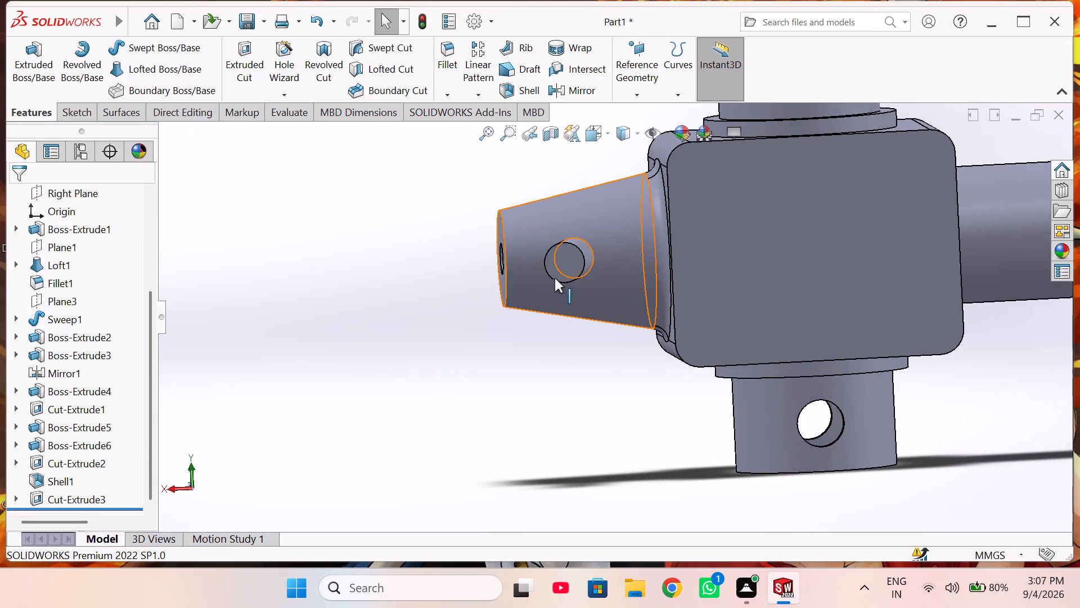
{"action": "left_click", "coordinate": [560, 253]}
{"action": "left_click", "coordinate": [619, 218]}
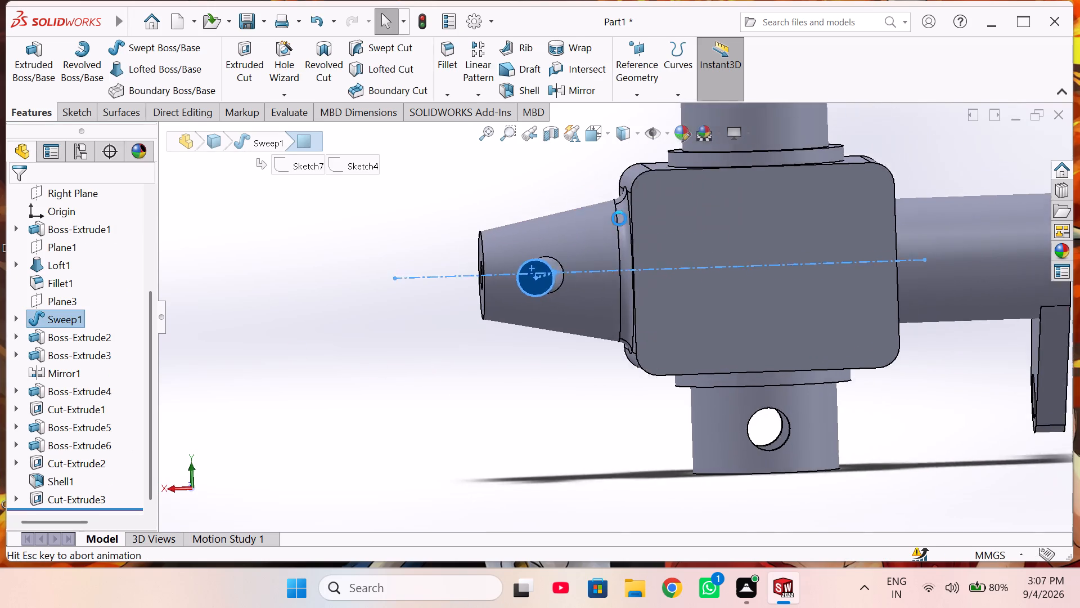
{"action": "scroll", "coordinate": [417, 323], "scroll_direction": "down", "scroll_amount": 5}
{"action": "right_click_drag", "start_coordinate": [313, 254], "coordinate": [336, 254]}
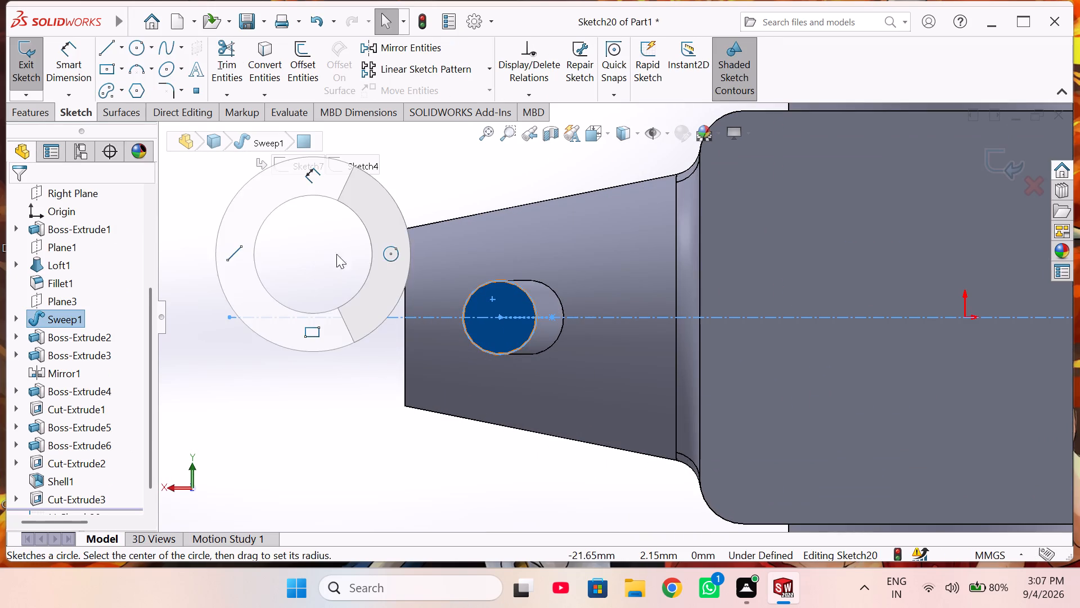
{"action": "right_click_drag", "start_coordinate": [336, 254], "coordinate": [424, 261]}
{"action": "scroll", "coordinate": [559, 325], "scroll_direction": "down", "scroll_amount": 3}
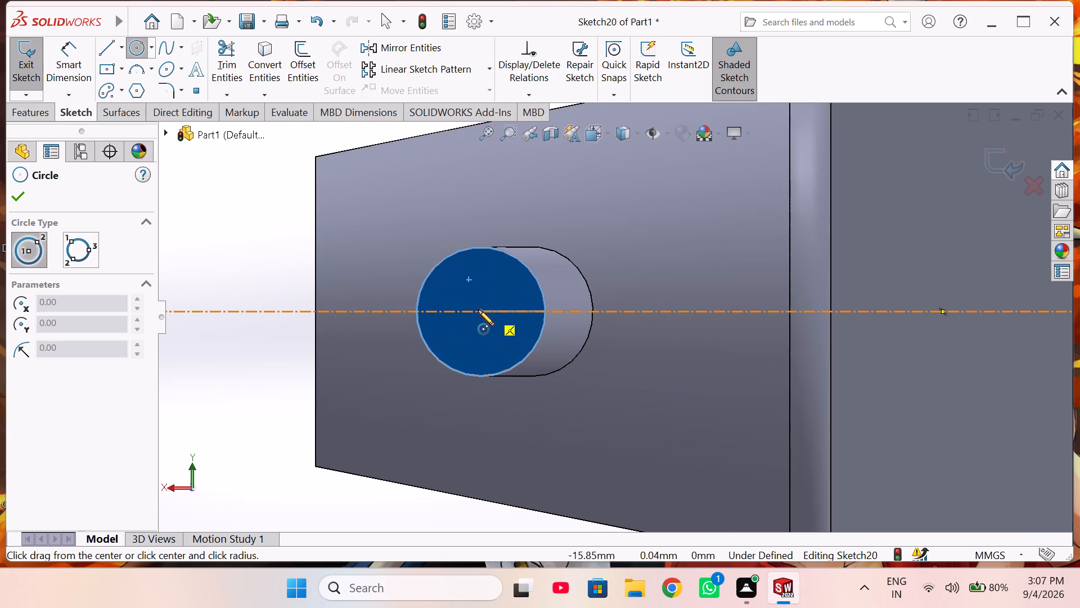
{"action": "left_click", "coordinate": [480, 312]}
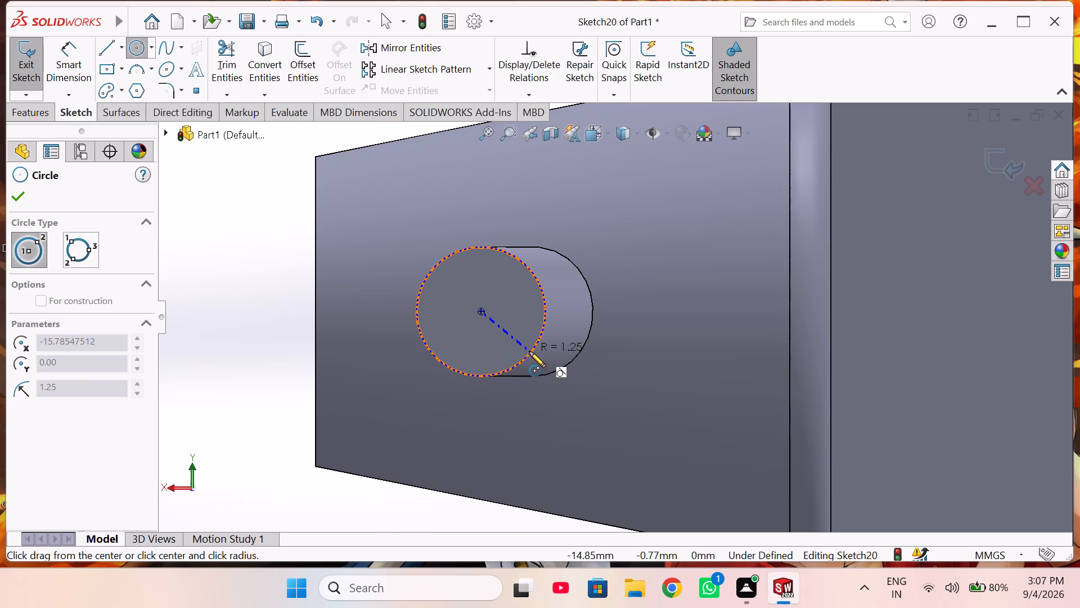
{"action": "left_click", "coordinate": [503, 335]}
Dimension the circle on the pin's end face to a 1.5 mm diameter and close the sketch.
{"action": "right_click_drag", "start_coordinate": [504, 410], "coordinate": [484, 252]}
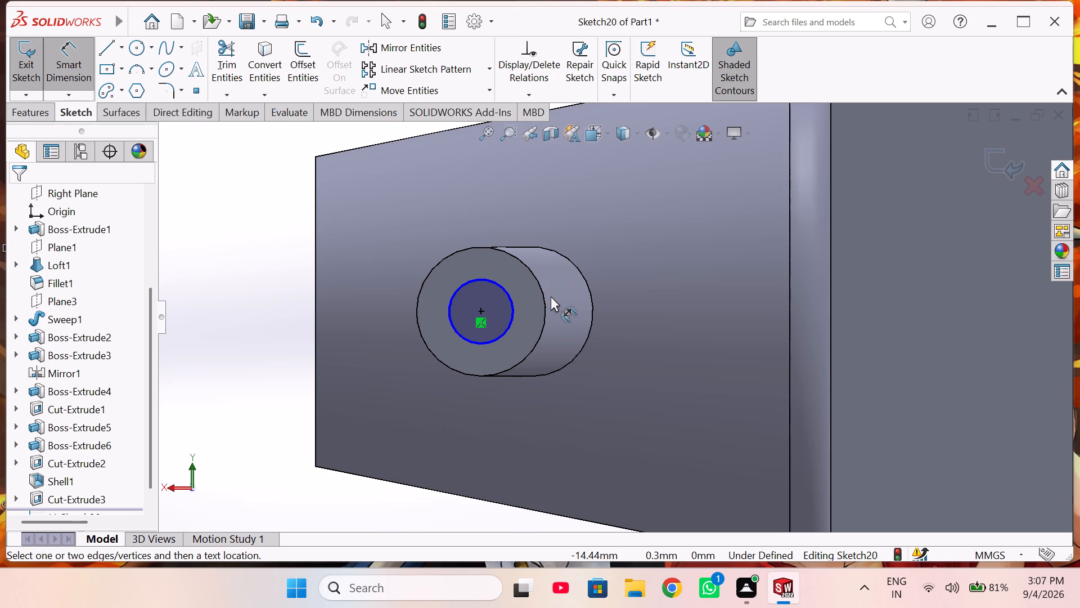
{"action": "right_click_drag", "start_coordinate": [550, 319], "coordinate": [514, 192]}
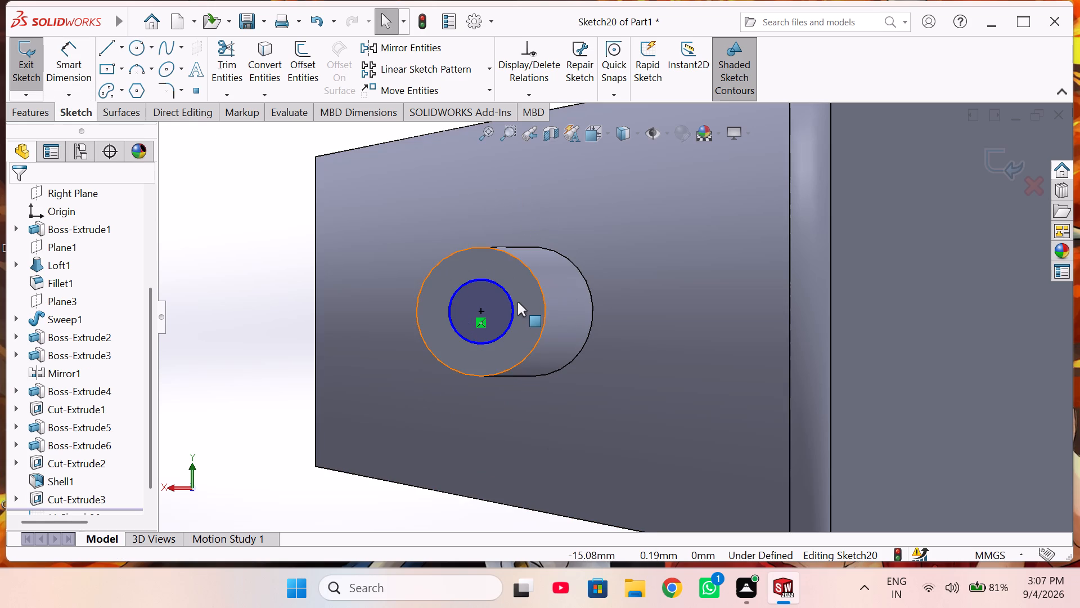
{"action": "middle_click_drag", "start_coordinate": [529, 305], "coordinate": [544, 305]}
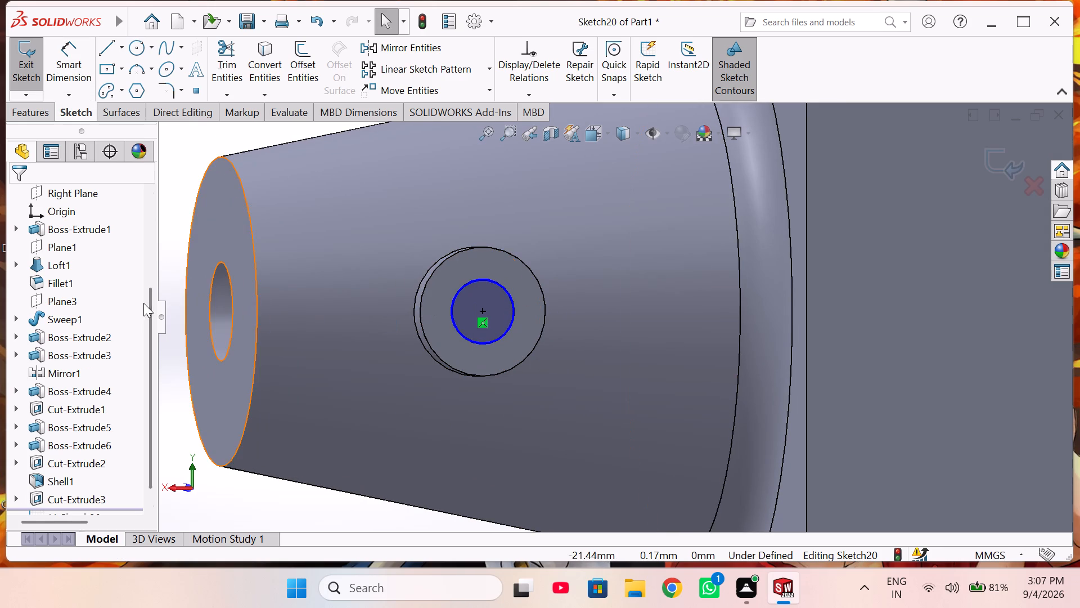
{"action": "right_click_drag", "start_coordinate": [339, 287], "coordinate": [345, 266]}
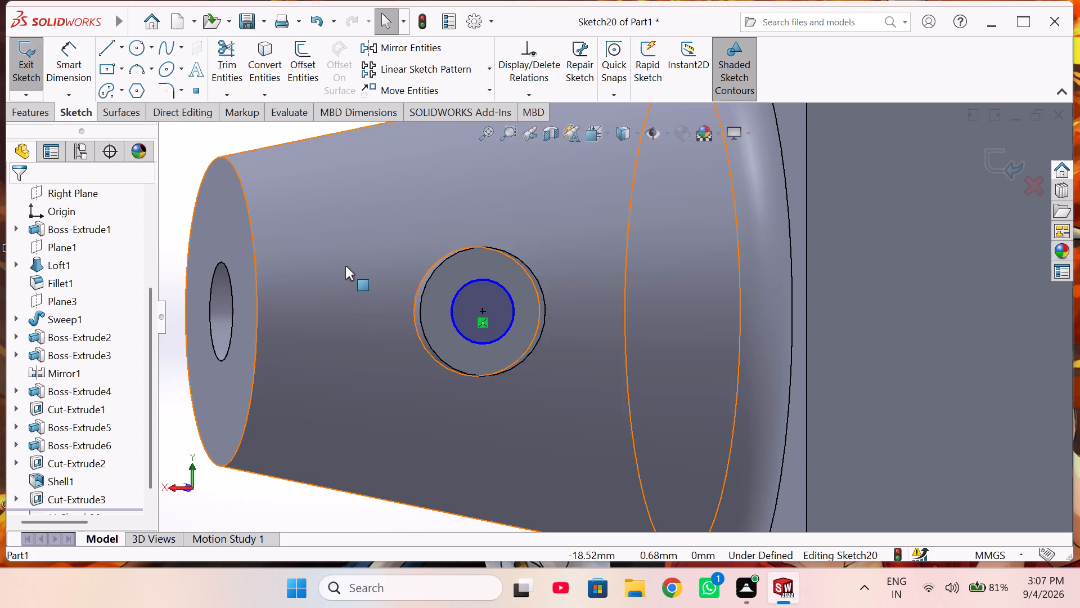
{"action": "right_click_drag", "start_coordinate": [345, 266], "coordinate": [343, 187]}
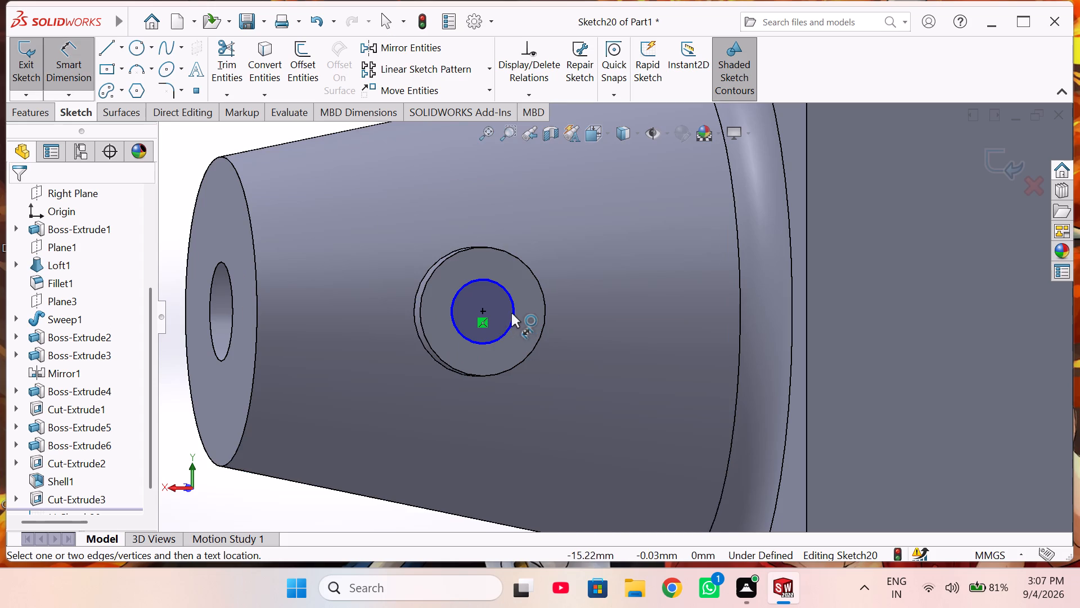
{"action": "left_click", "coordinate": [512, 312]}
{"action": "left_click", "coordinate": [578, 320]}
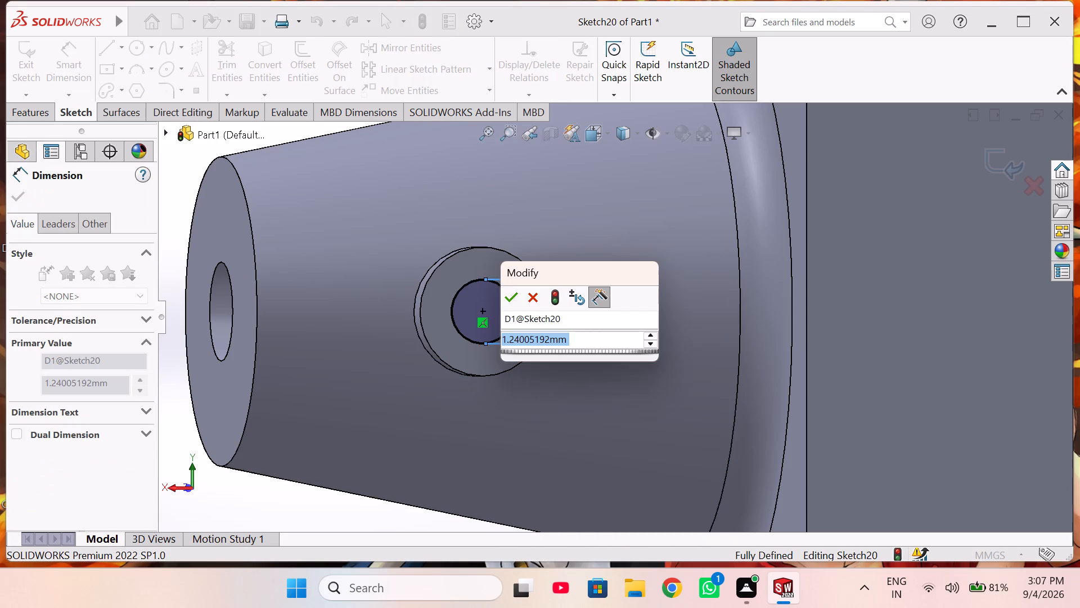
{"action": "type", "text": "1.5"}
{"action": "key", "text": "Return"}
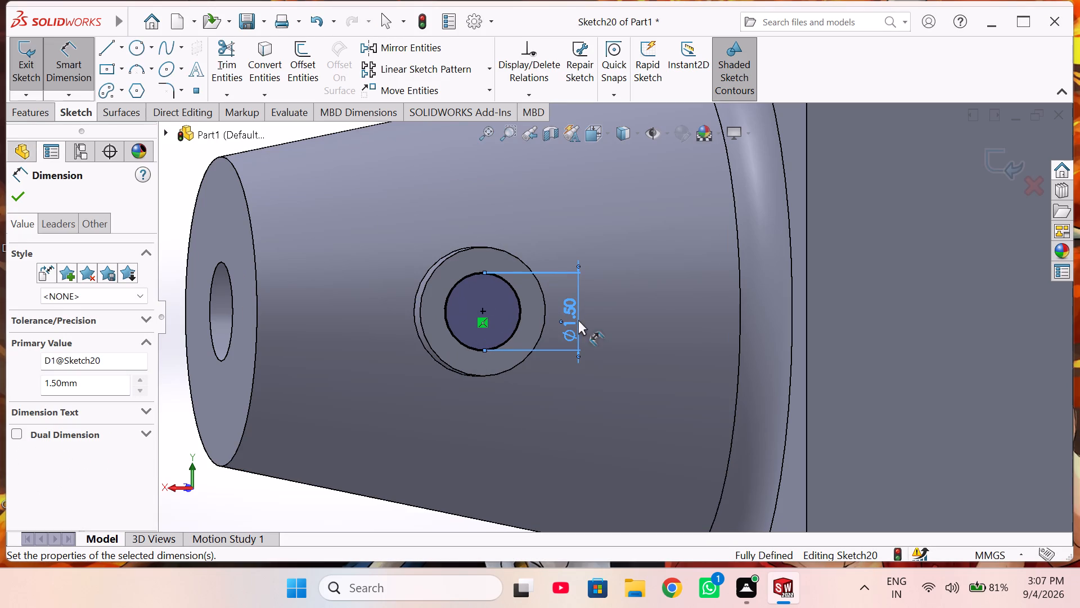
{"action": "right_click", "coordinate": [645, 301]}
{"action": "left_click", "coordinate": [686, 352]}
{"action": "scroll", "coordinate": [655, 344], "scroll_direction": "up", "scroll_amount": 1}
{"action": "middle_click_drag", "start_coordinate": [654, 344], "coordinate": [646, 347]}
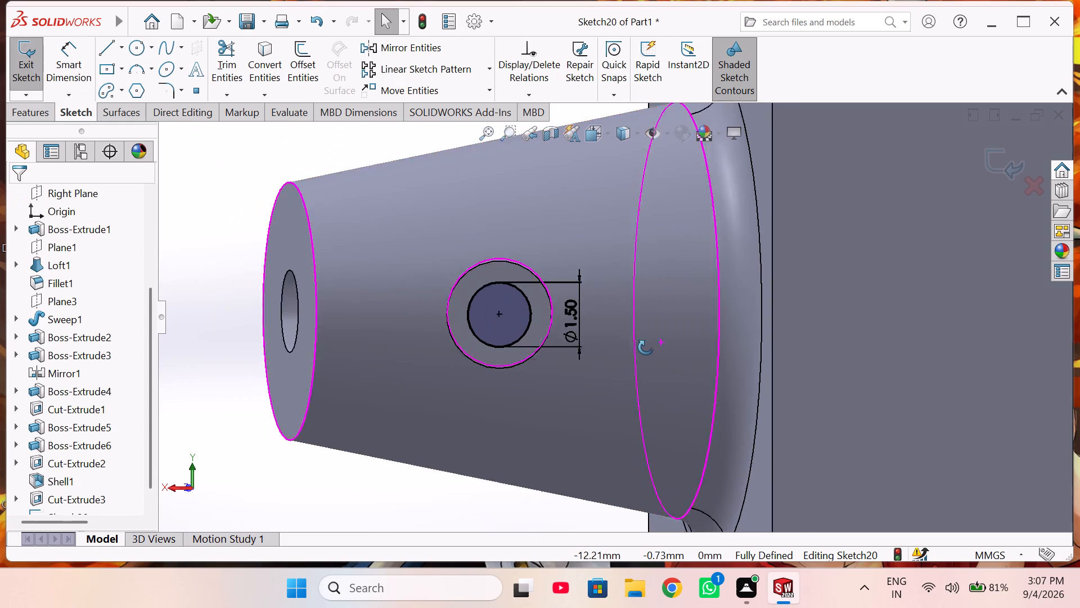
{"action": "middle_click_drag", "start_coordinate": [646, 347], "coordinate": [631, 350]}
{"action": "left_click", "coordinate": [285, 290]}
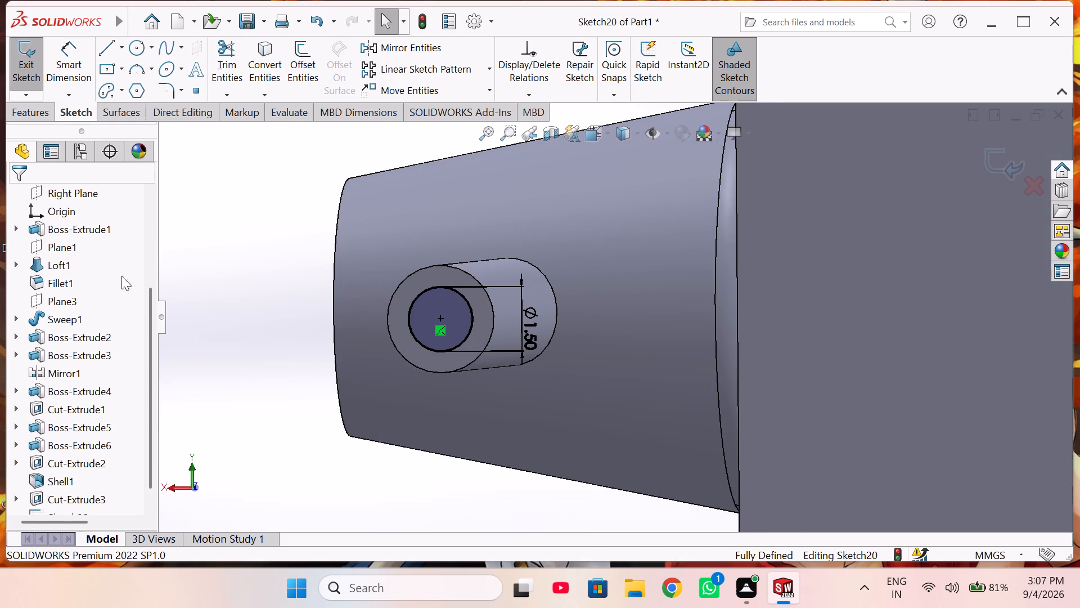
{"action": "left_click", "coordinate": [1000, 160]}
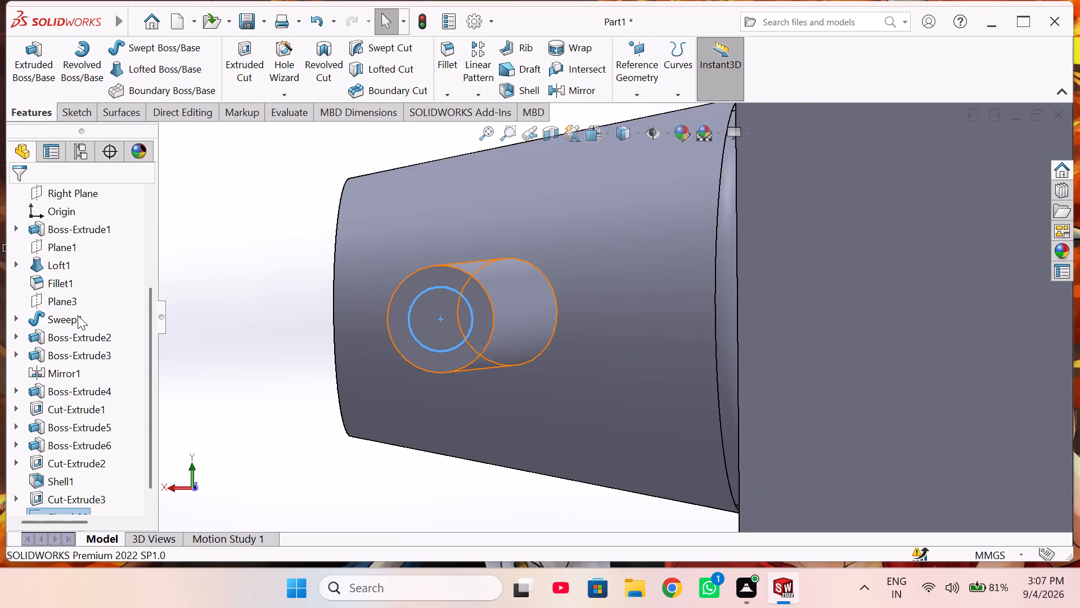
Show the swept pin's path sketch, Sketch4, after checking its profile sketch.
{"action": "left_click", "coordinate": [71, 315]}
{"action": "left_click", "coordinate": [188, 343]}
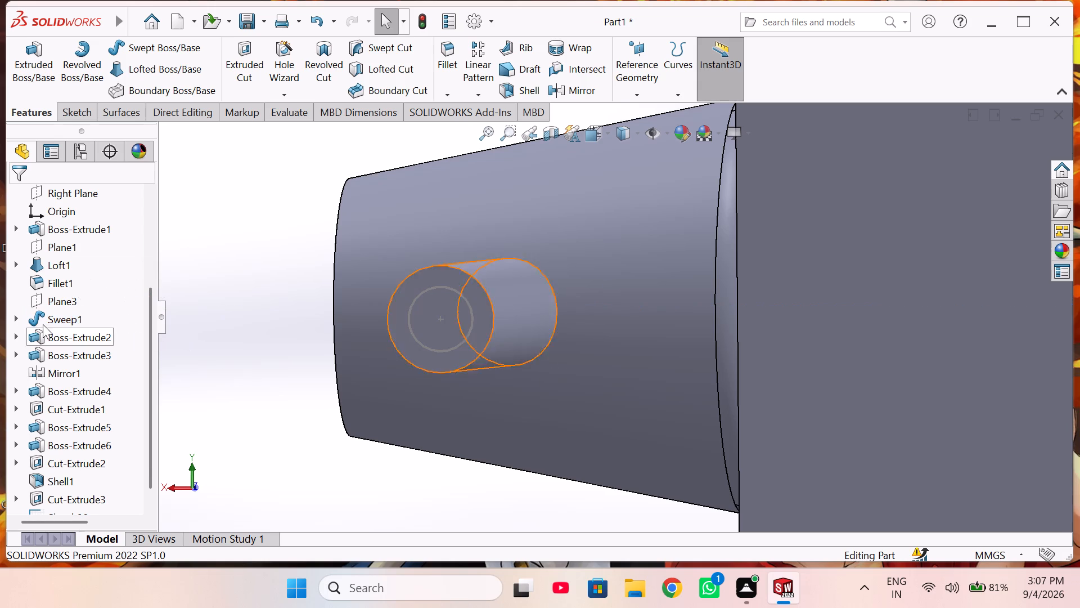
{"action": "left_click", "coordinate": [13, 313]}
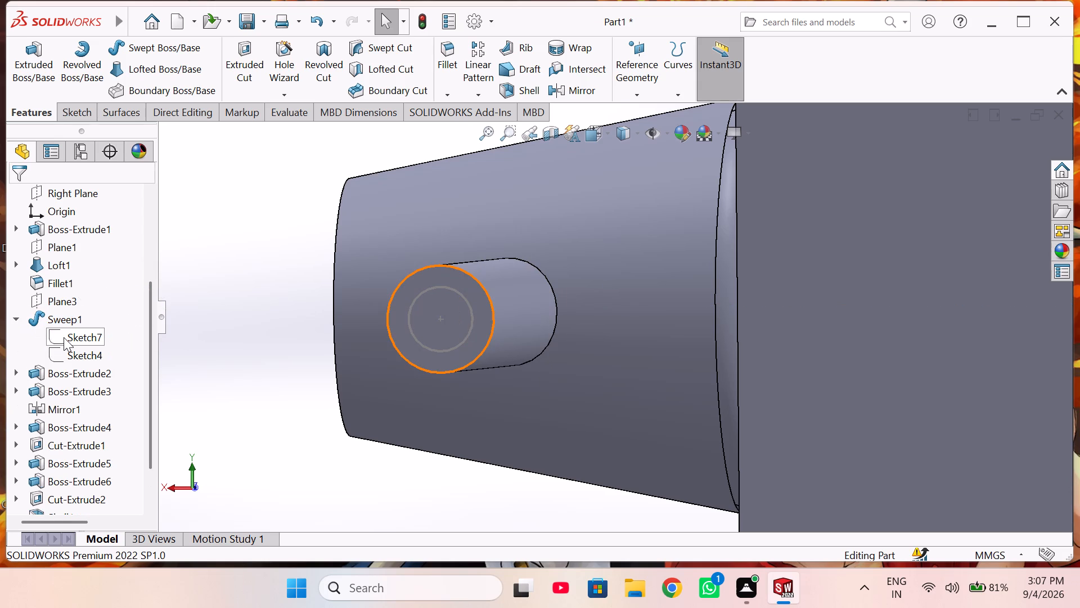
{"action": "left_click", "coordinate": [64, 337]}
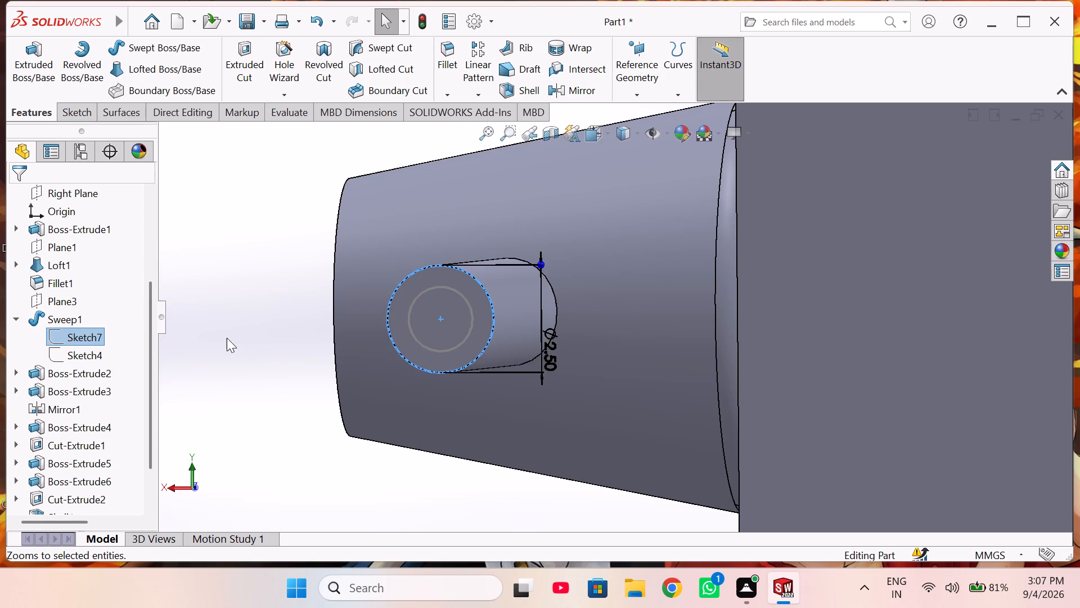
{"action": "left_click", "coordinate": [227, 338]}
{"action": "middle_click_drag", "start_coordinate": [266, 278], "coordinate": [273, 307]}
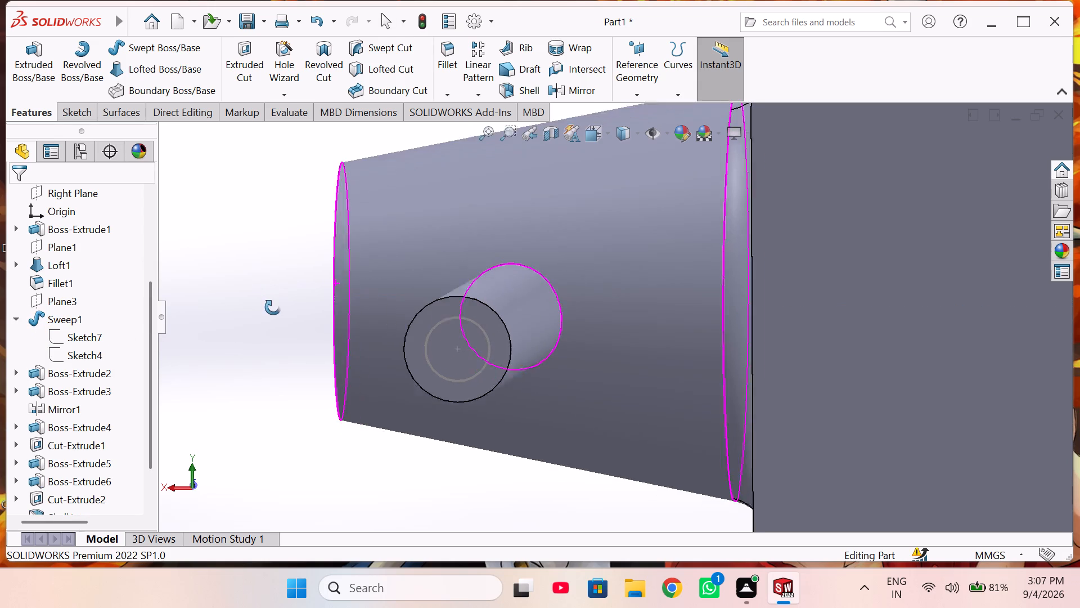
{"action": "middle_click_drag", "start_coordinate": [273, 307], "coordinate": [273, 309]}
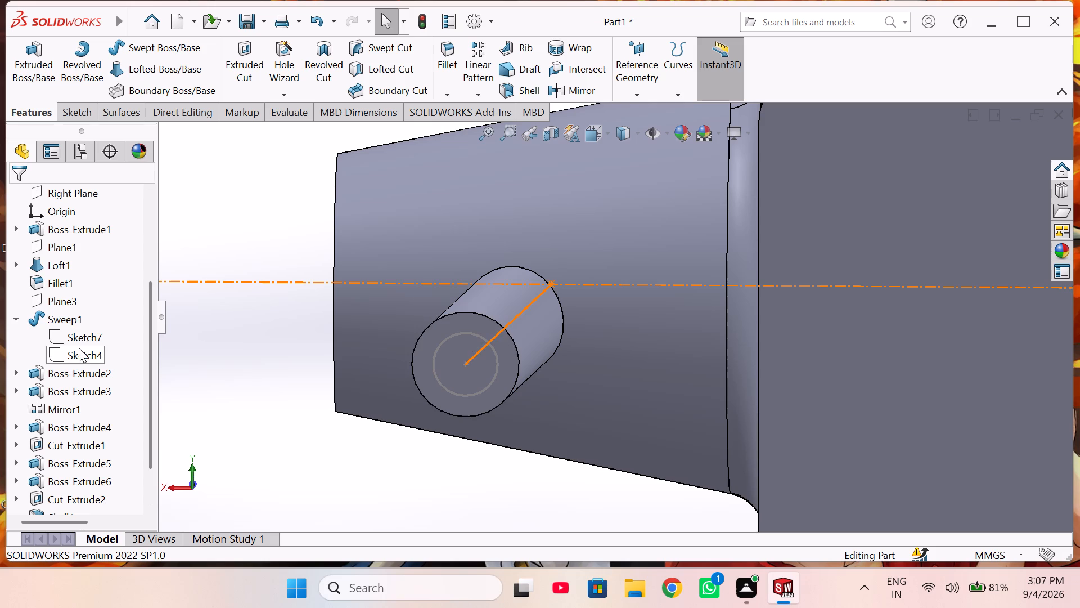
{"action": "left_click", "coordinate": [79, 348]}
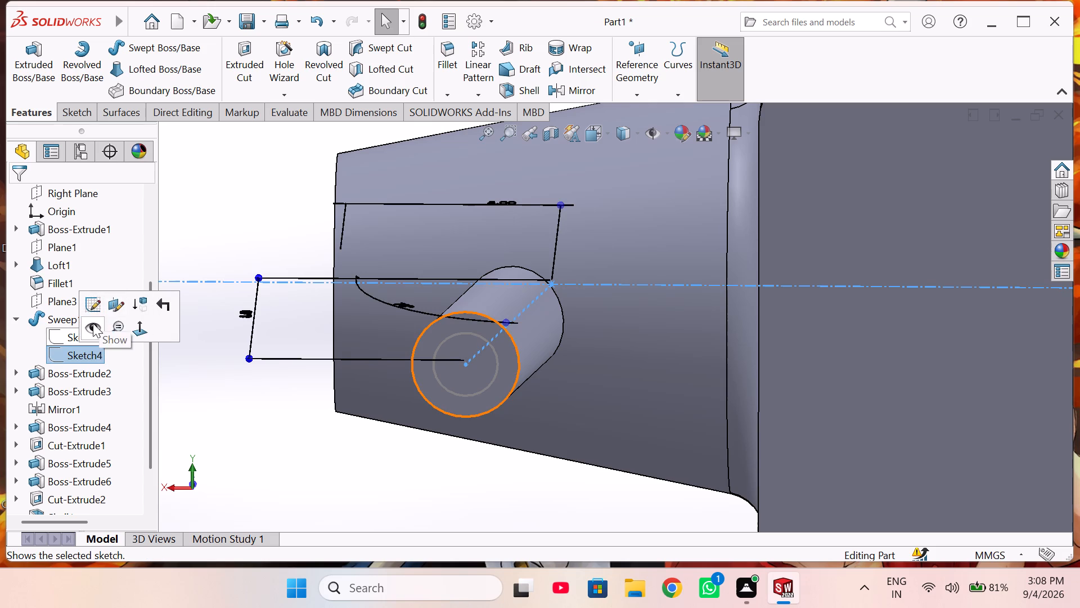
{"action": "left_click", "coordinate": [93, 323]}
{"action": "left_click", "coordinate": [254, 240]}
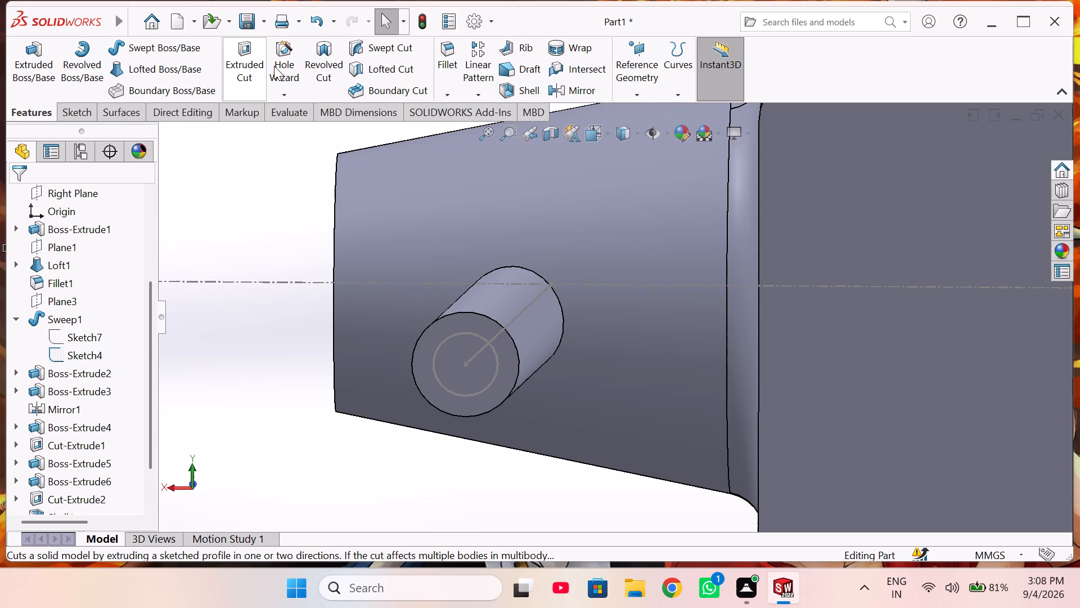
Cut a bore through the pin with a Swept Cut, using the end-face circle as profile and Sketch4 as path.
{"action": "left_click", "coordinate": [361, 48]}
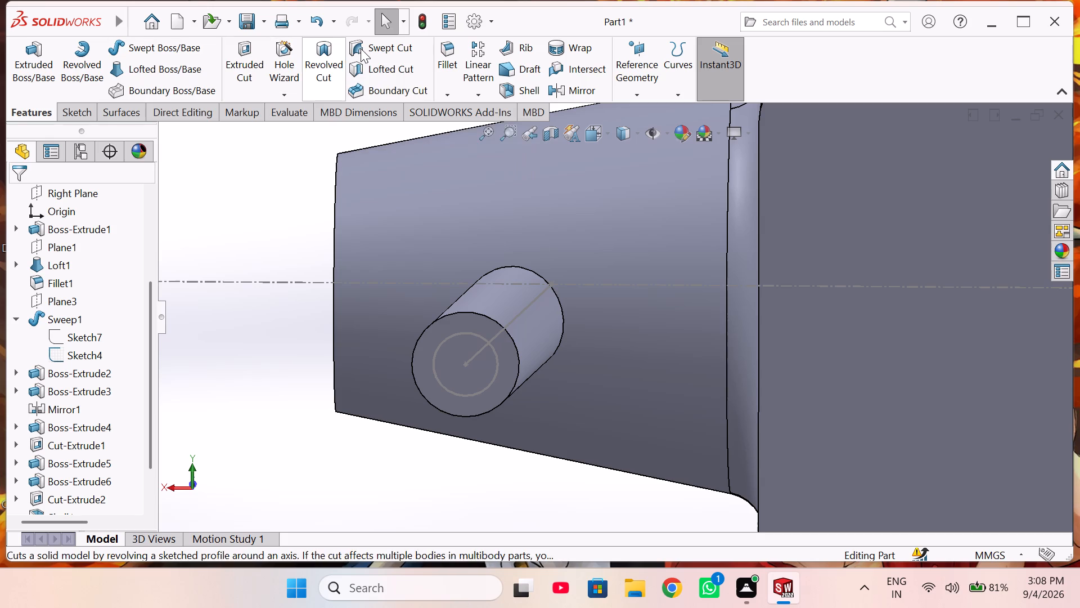
{"action": "left_click", "coordinate": [452, 334]}
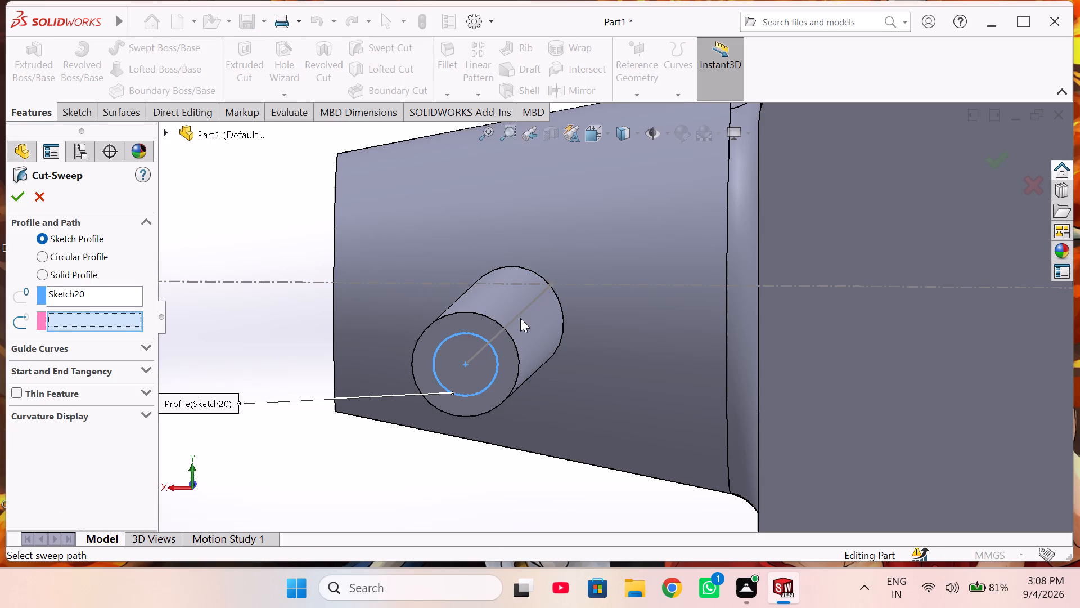
{"action": "left_click", "coordinate": [518, 317]}
{"action": "middle_click_drag", "start_coordinate": [377, 324], "coordinate": [463, 364]}
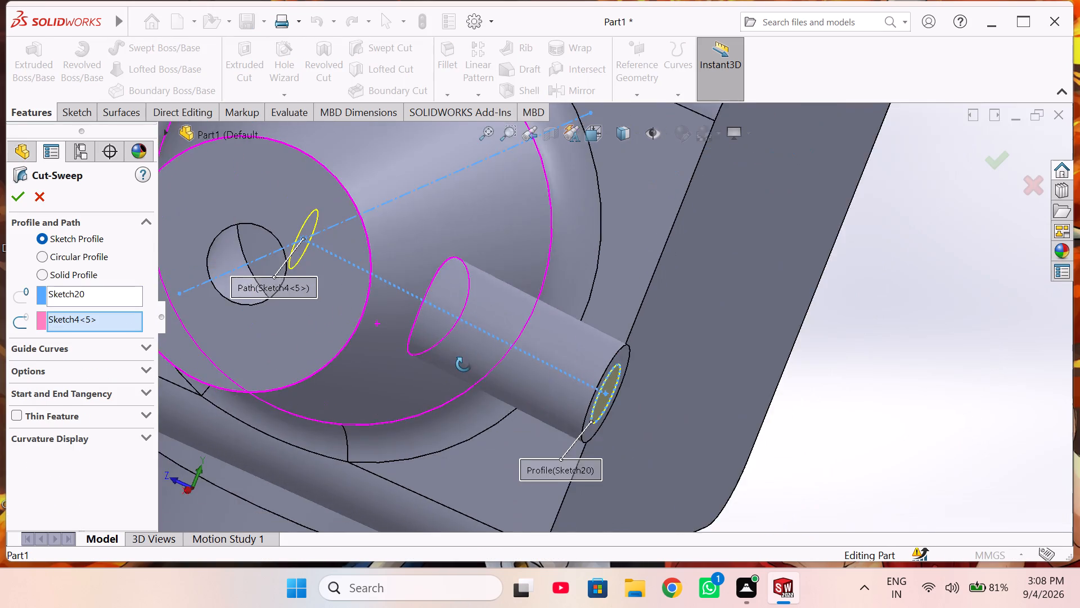
{"action": "middle_click_drag", "start_coordinate": [463, 364], "coordinate": [479, 354]}
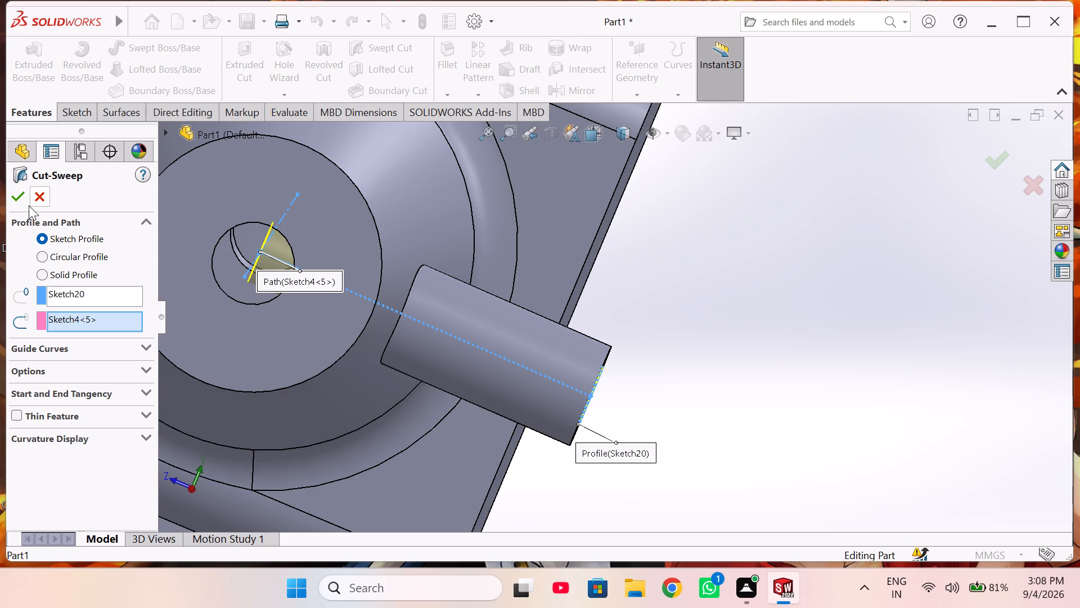
{"action": "left_click", "coordinate": [19, 198]}
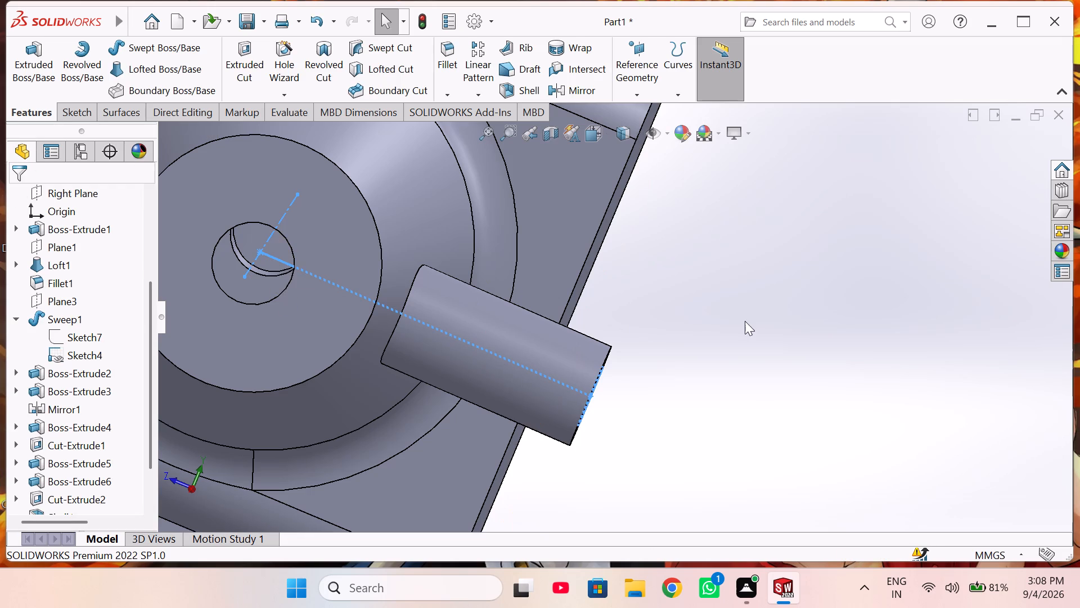
Examine the bores in the pin and cone and the surrounding body from several angles.
{"action": "scroll", "coordinate": [747, 320], "scroll_direction": "up", "scroll_amount": 1}
{"action": "middle_click_drag", "start_coordinate": [747, 320], "coordinate": [712, 307]}
{"action": "left_click", "coordinate": [977, 412]}
{"action": "scroll", "coordinate": [891, 412], "scroll_direction": "up", "scroll_amount": 3}
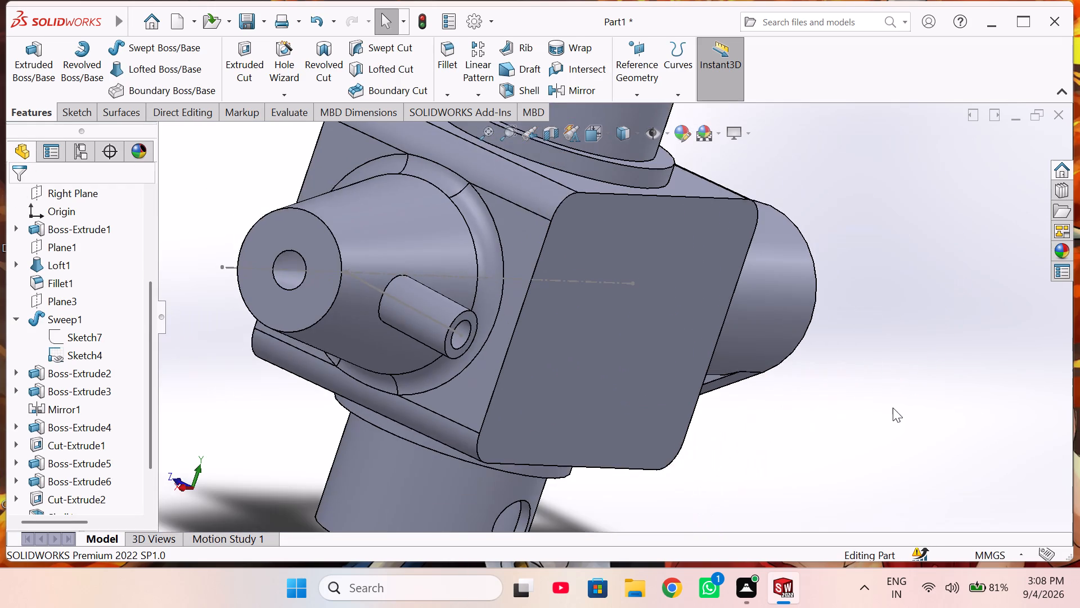
{"action": "middle_click_drag", "start_coordinate": [691, 385], "coordinate": [731, 387]}
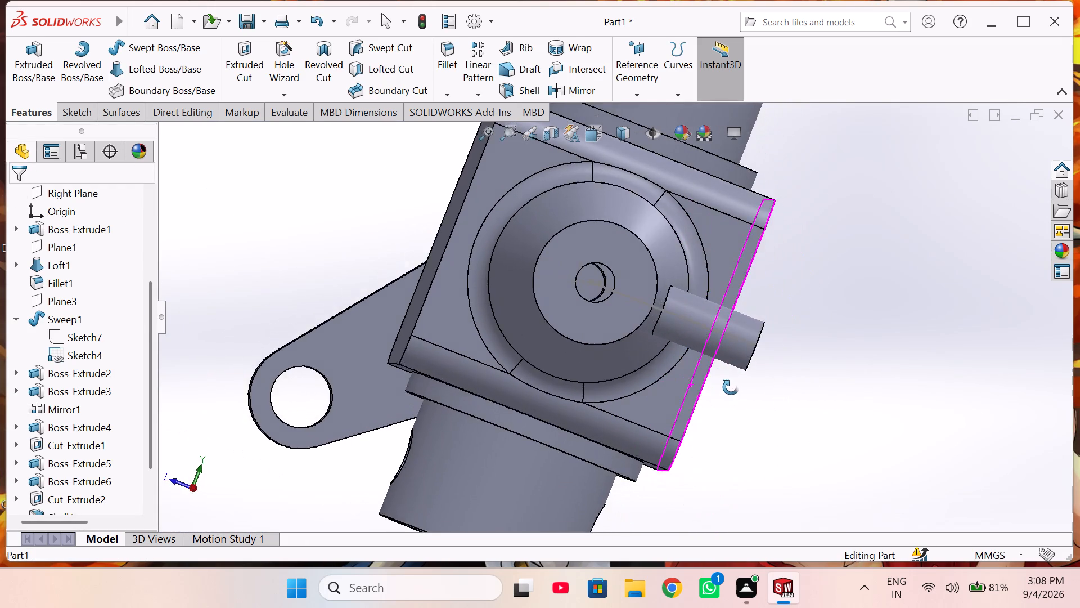
{"action": "middle_click_drag", "start_coordinate": [731, 387], "coordinate": [700, 346]}
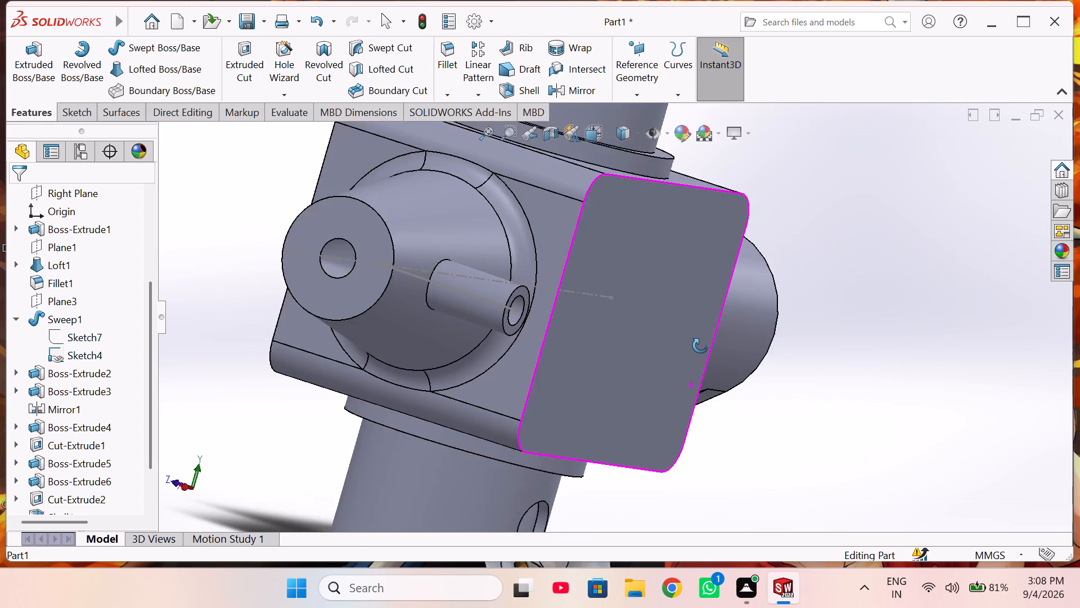
{"action": "middle_click_drag", "start_coordinate": [700, 346], "coordinate": [735, 362]}
{"action": "scroll", "coordinate": [684, 324], "scroll_direction": "down", "scroll_amount": 1}
{"action": "middle_click_drag", "start_coordinate": [663, 324], "coordinate": [651, 322]}
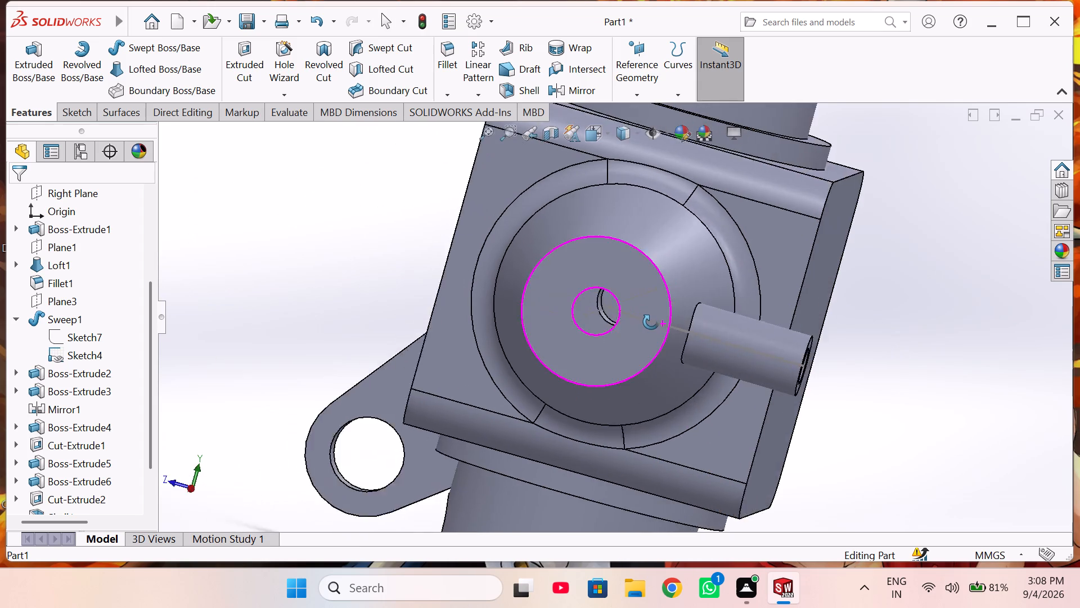
{"action": "middle_click_drag", "start_coordinate": [651, 322], "coordinate": [604, 312]}
{"action": "scroll", "coordinate": [604, 312], "scroll_direction": "up", "scroll_amount": 6}
{"action": "middle_click_drag", "start_coordinate": [830, 336], "coordinate": [751, 271]}
{"action": "scroll", "coordinate": [751, 271], "scroll_direction": "up", "scroll_amount": 1}
{"action": "middle_click_drag", "start_coordinate": [751, 271], "coordinate": [774, 428]}
{"action": "middle_click_drag", "start_coordinate": [716, 299], "coordinate": [695, 394]}
{"action": "scroll", "coordinate": [646, 337], "scroll_direction": "down", "scroll_amount": 2}
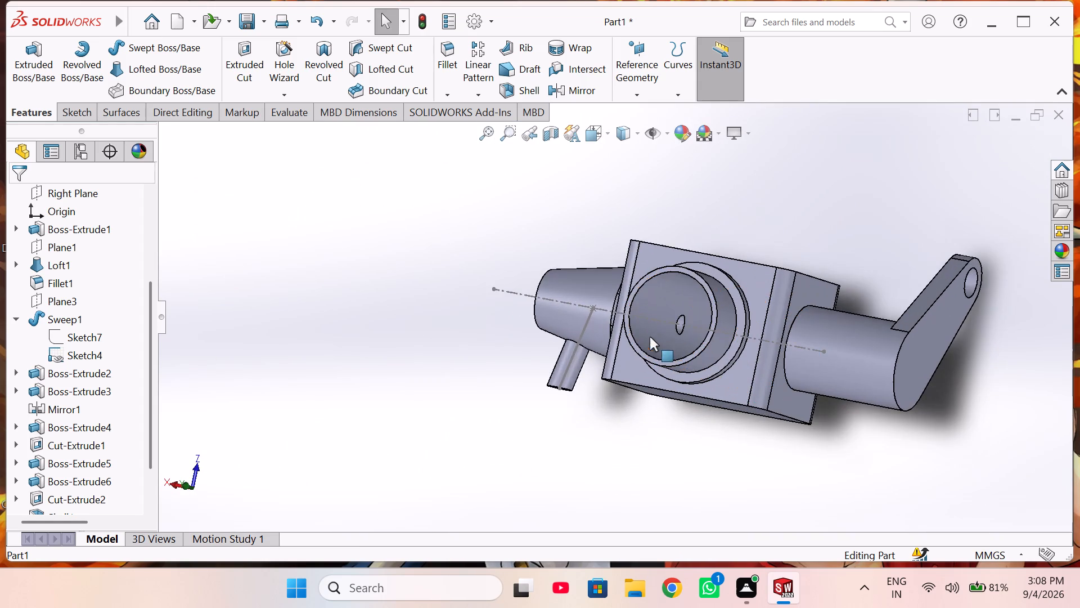
{"action": "middle_click_drag", "start_coordinate": [697, 330], "coordinate": [723, 324]}
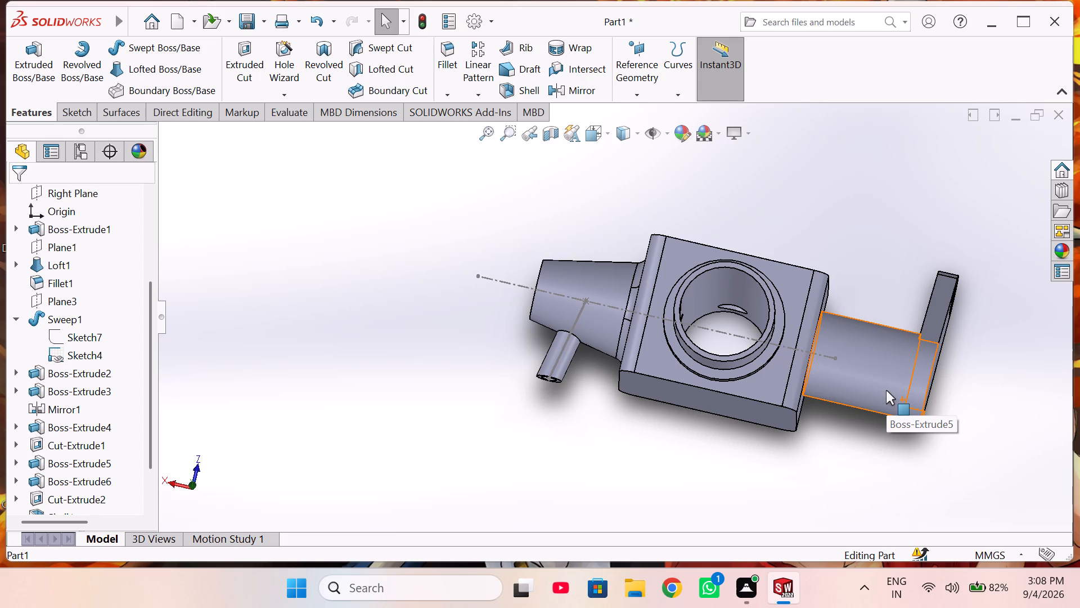
Hide the pin's path sketch, Sketch4.
{"action": "scroll", "coordinate": [448, 443], "scroll_direction": "up", "scroll_amount": 2}
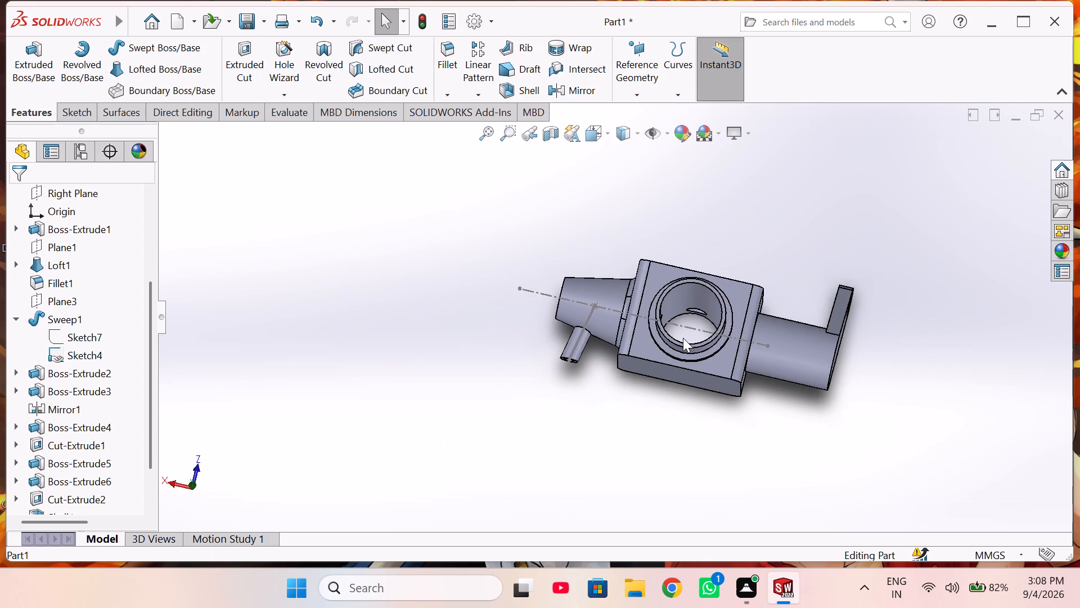
{"action": "middle_click_drag", "start_coordinate": [683, 338], "coordinate": [679, 417]}
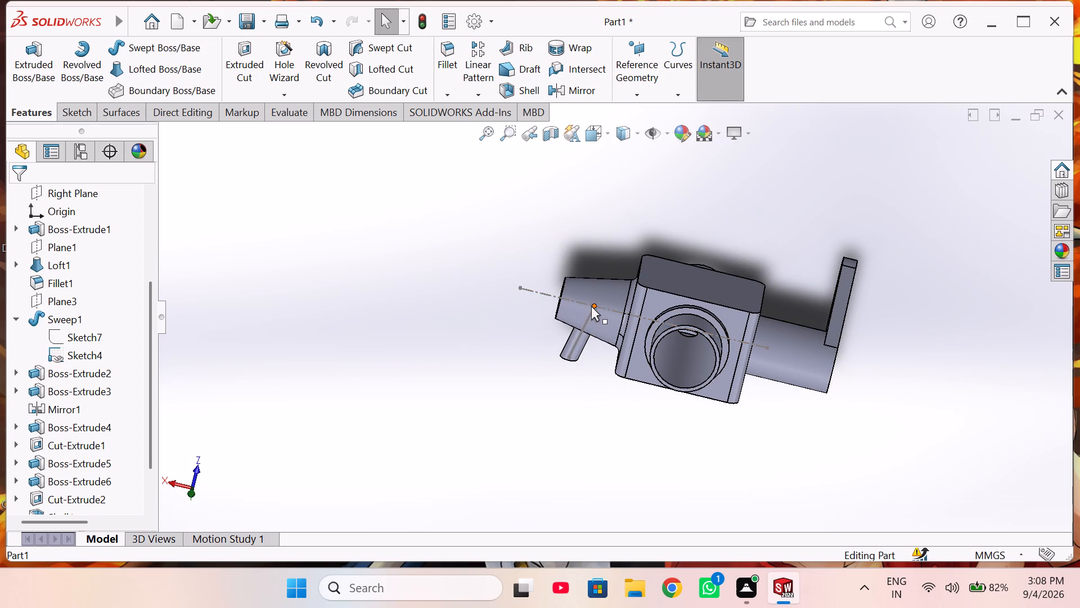
{"action": "right_click", "coordinate": [587, 317]}
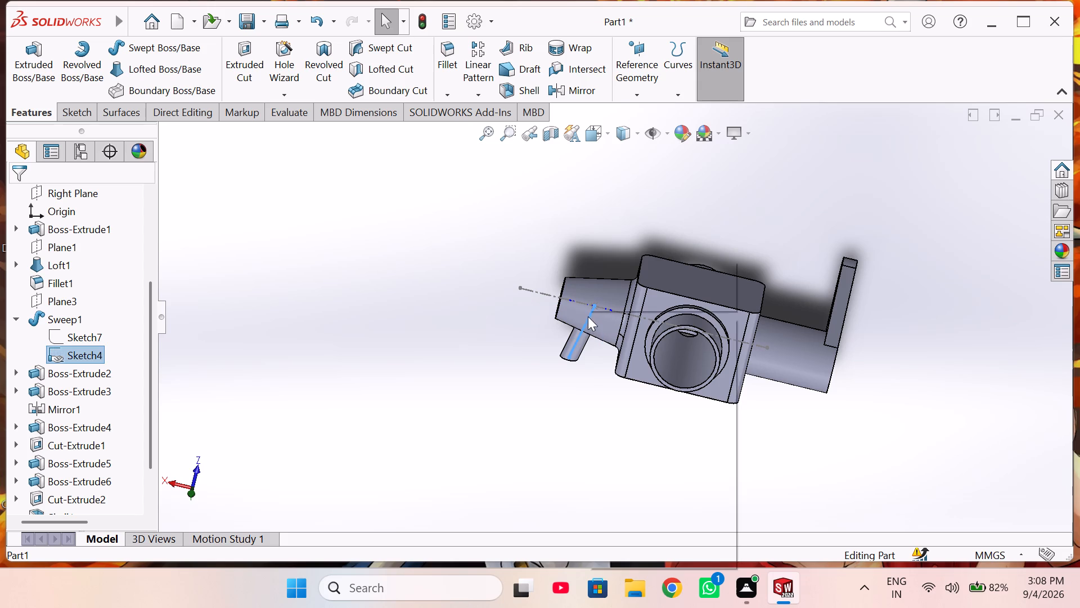
{"action": "left_click", "coordinate": [626, 297]}
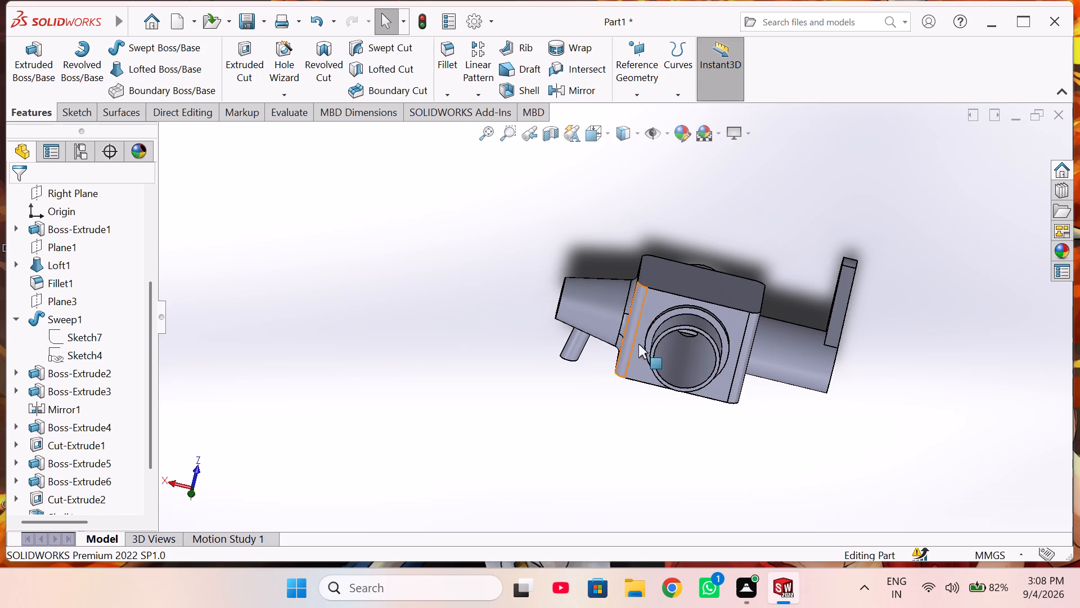
Apply a pure blue colour appearance (RGB 0, 0, 255) to the whole part.
{"action": "middle_click_drag", "start_coordinate": [673, 357], "coordinate": [686, 233]}
{"action": "scroll", "coordinate": [686, 233], "scroll_direction": "up", "scroll_amount": 1}
{"action": "scroll", "coordinate": [642, 312], "scroll_direction": "down", "scroll_amount": 3}
{"action": "middle_click_drag", "start_coordinate": [681, 358], "coordinate": [687, 247]}
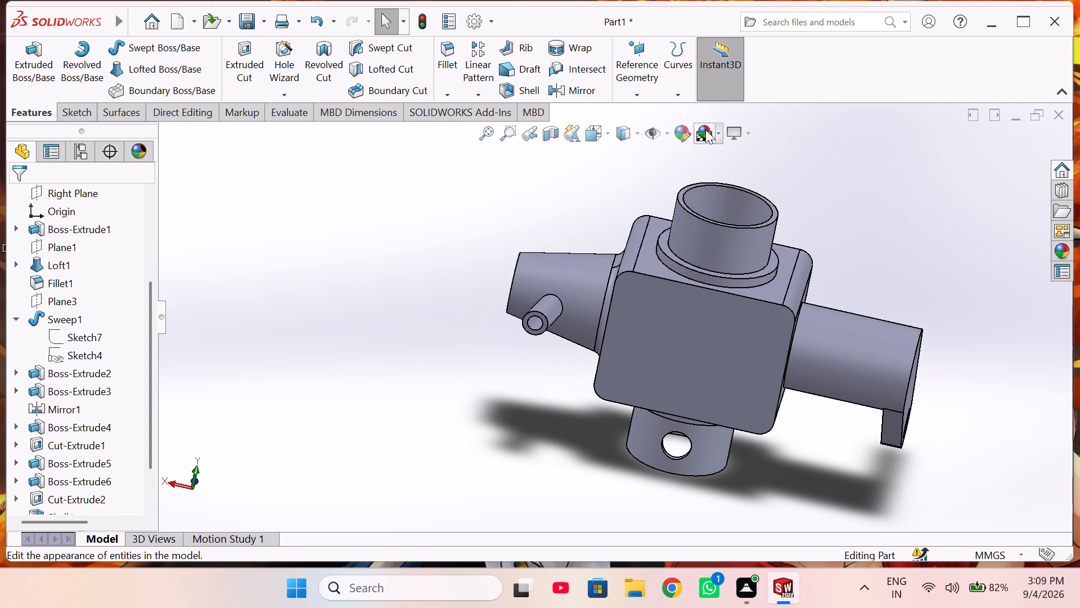
{"action": "left_click", "coordinate": [686, 127]}
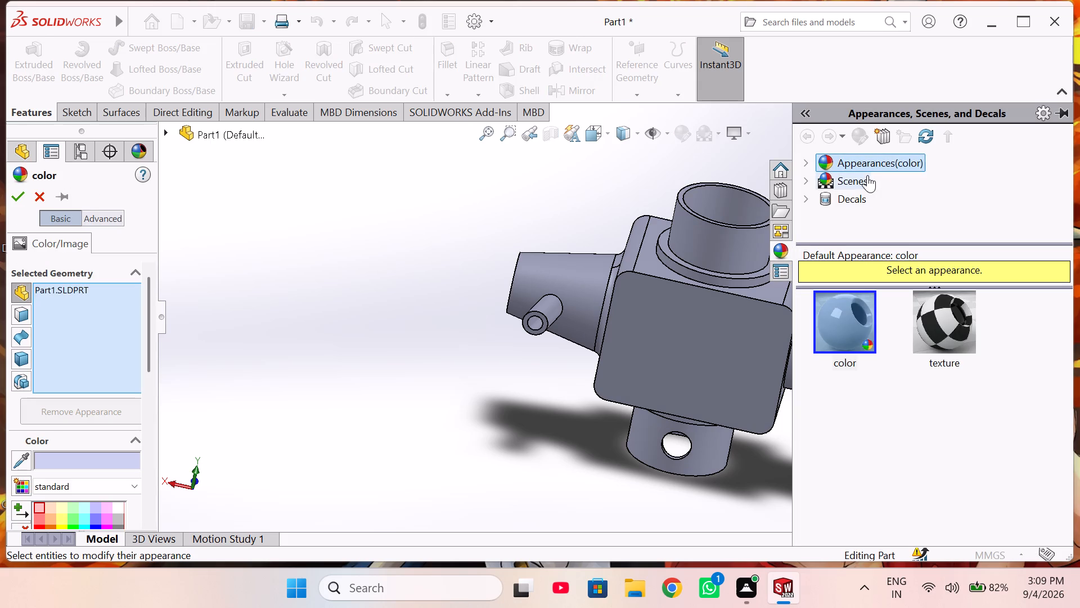
{"action": "scroll", "coordinate": [116, 346], "scroll_direction": "down", "scroll_amount": 2}
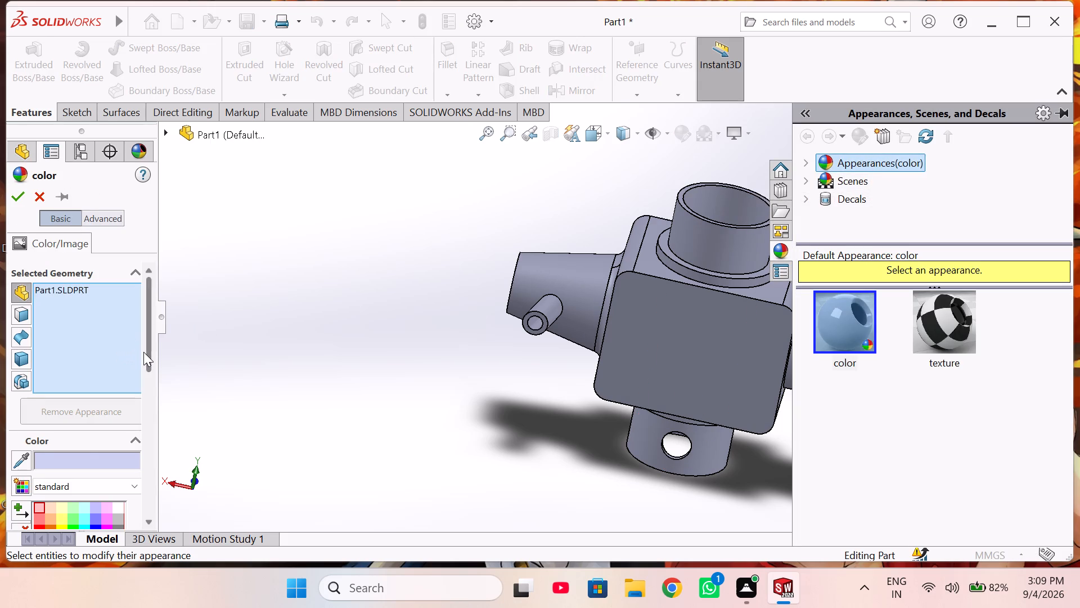
{"action": "scroll", "coordinate": [143, 352], "scroll_direction": "down", "scroll_amount": 3}
{"action": "left_click", "coordinate": [94, 328]}
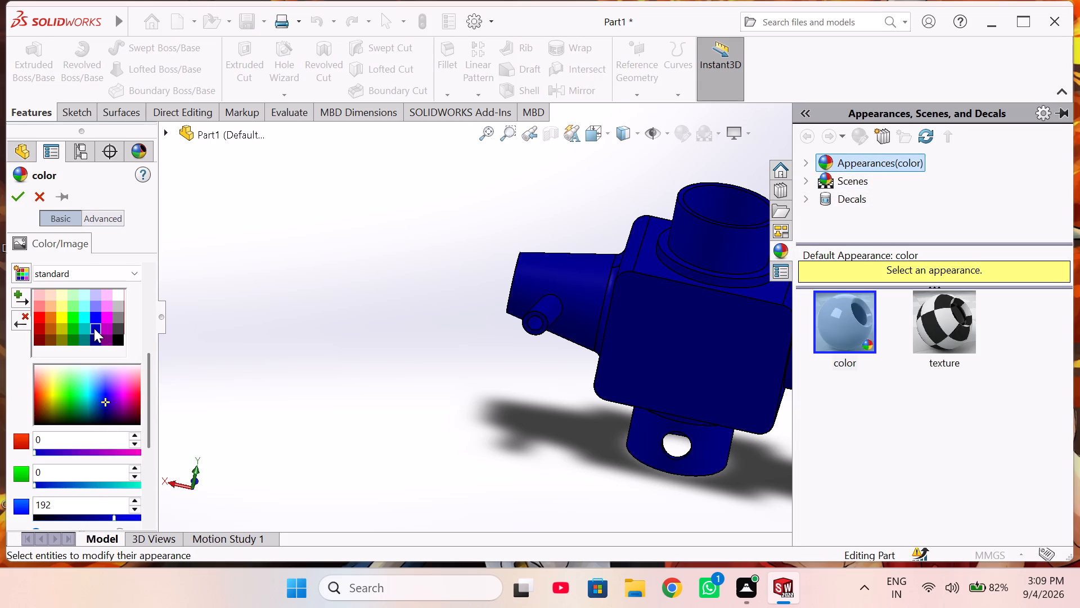
{"action": "left_click", "coordinate": [93, 316]}
{"action": "left_click", "coordinate": [96, 308]}
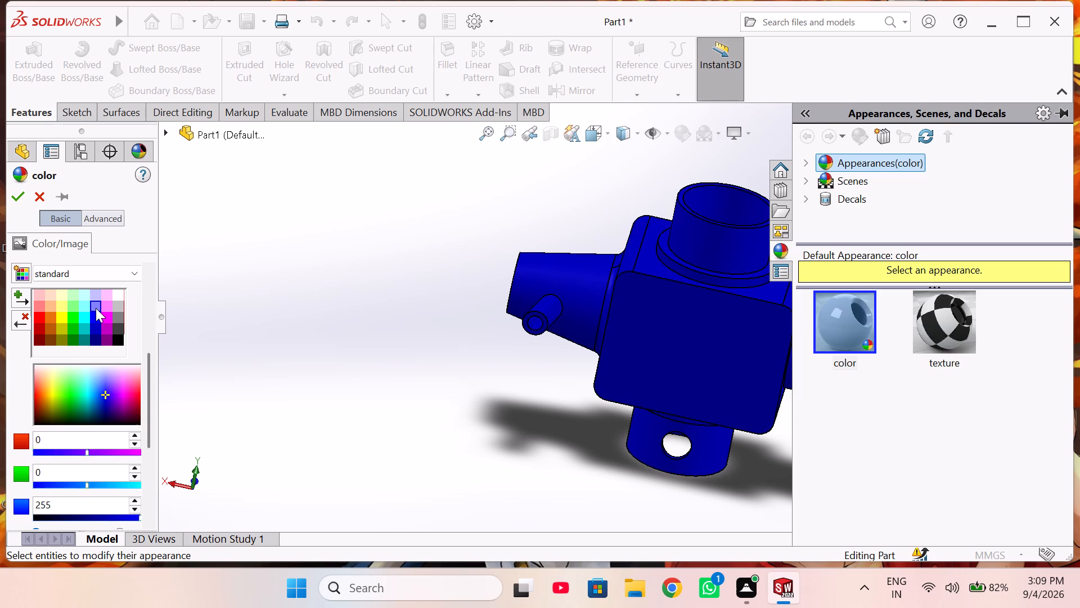
{"action": "left_click", "coordinate": [94, 297]}
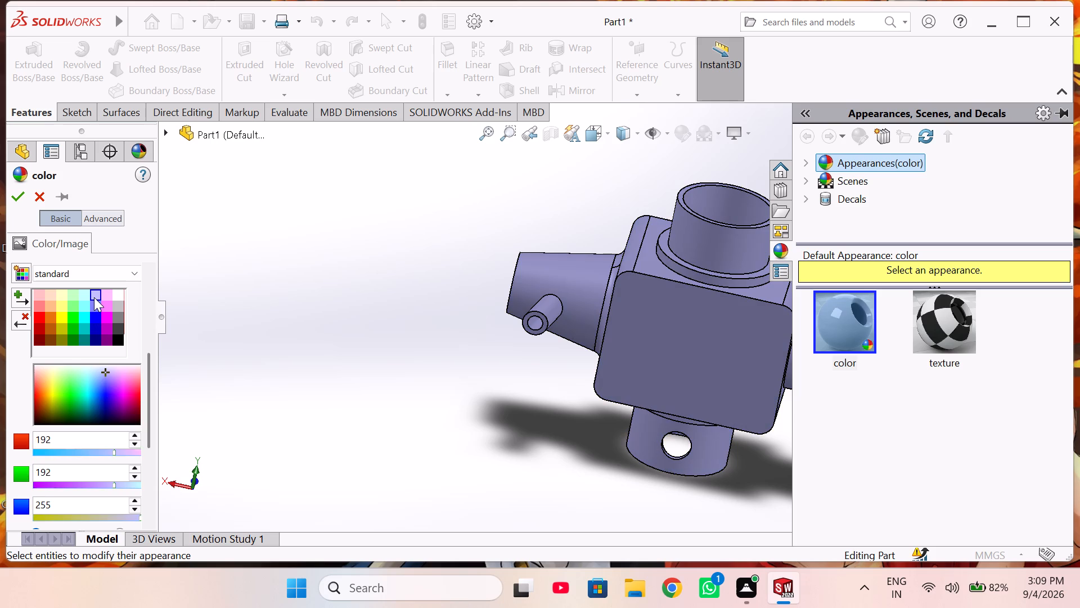
{"action": "left_click", "coordinate": [93, 301]}
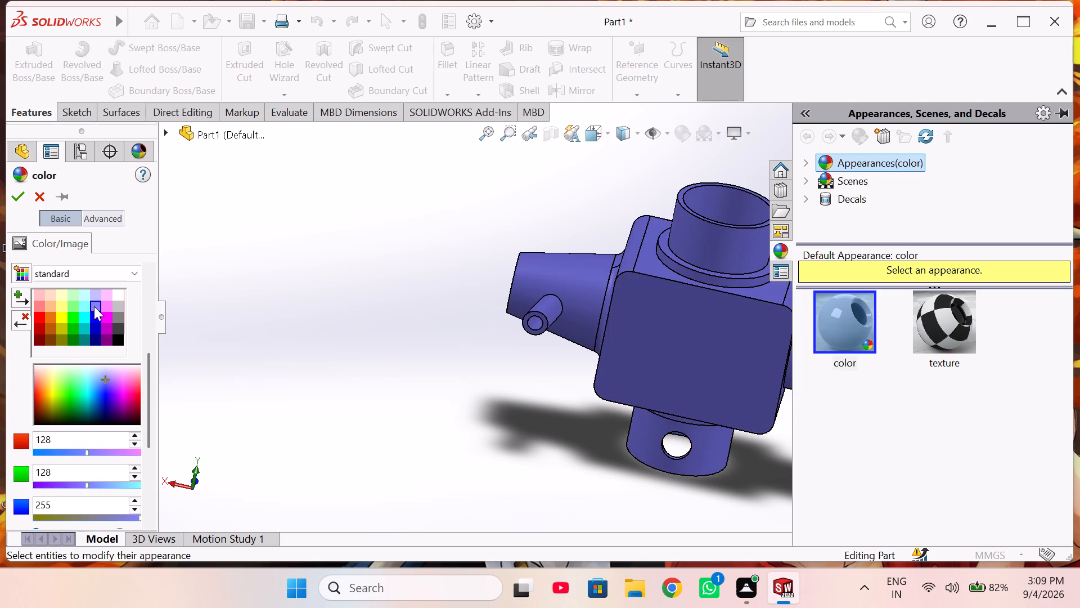
{"action": "left_click", "coordinate": [95, 313]}
{"action": "left_click", "coordinate": [305, 312]}
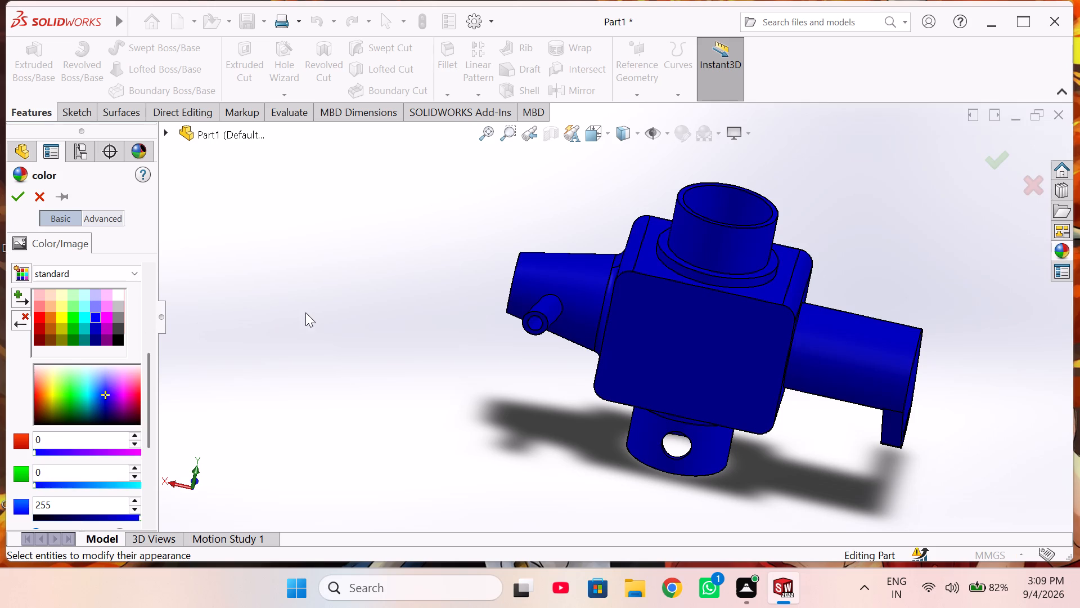
{"action": "left_click", "coordinate": [1003, 163]}
{"action": "left_click", "coordinate": [937, 186]}
Examine the coloured part from all sides, including the lever arm, stepped bosses, cone and pin.
{"action": "middle_click_drag", "start_coordinate": [847, 234], "coordinate": [688, 269]}
{"action": "middle_click_drag", "start_coordinate": [719, 305], "coordinate": [641, 233]}
{"action": "scroll", "coordinate": [645, 235], "scroll_direction": "up", "scroll_amount": 1}
{"action": "middle_click_drag", "start_coordinate": [736, 399], "coordinate": [736, 368]}
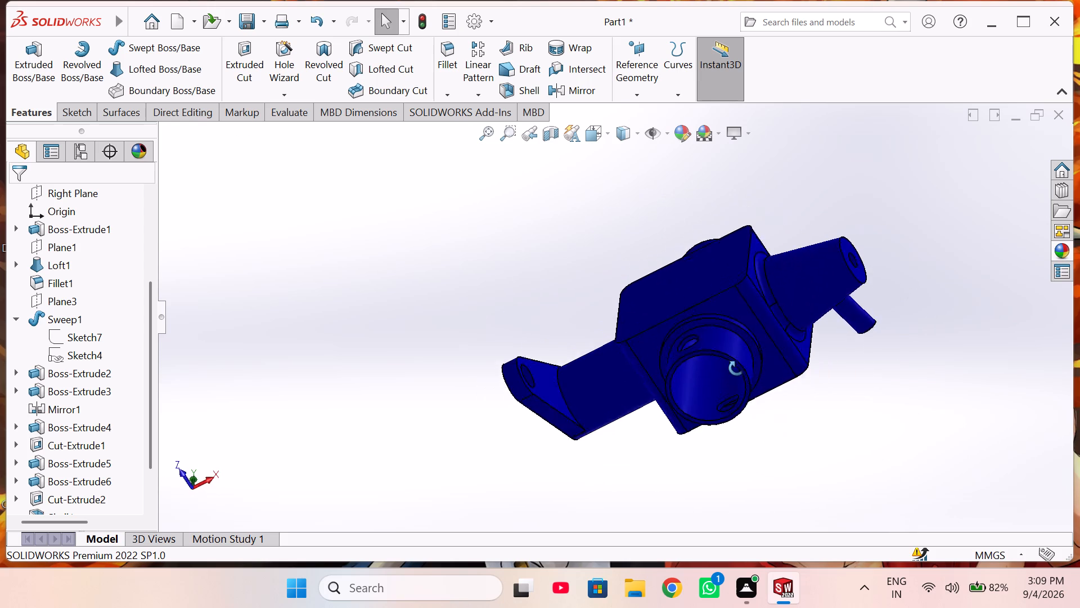
{"action": "middle_click_drag", "start_coordinate": [736, 368], "coordinate": [732, 277]}
{"action": "scroll", "coordinate": [721, 340], "scroll_direction": "up", "scroll_amount": 1}
{"action": "middle_click_drag", "start_coordinate": [731, 319], "coordinate": [703, 349]}
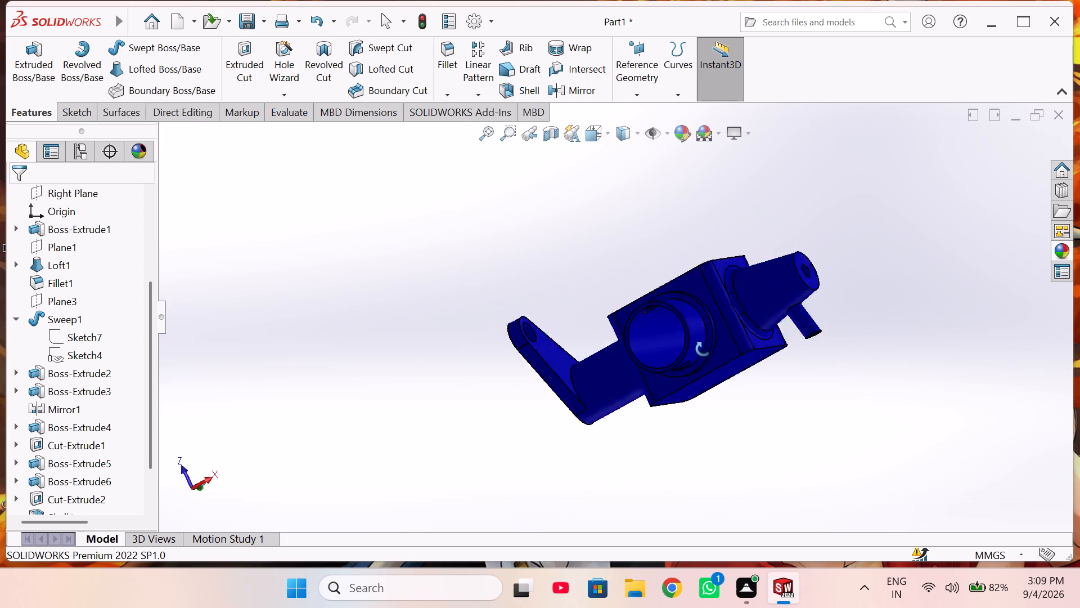
{"action": "middle_click_drag", "start_coordinate": [703, 349], "coordinate": [586, 373]}
{"action": "middle_click_drag", "start_coordinate": [592, 306], "coordinate": [621, 392]}
{"action": "scroll", "coordinate": [621, 392], "scroll_direction": "up", "scroll_amount": 1}
{"action": "scroll", "coordinate": [628, 357], "scroll_direction": "down", "scroll_amount": 2}
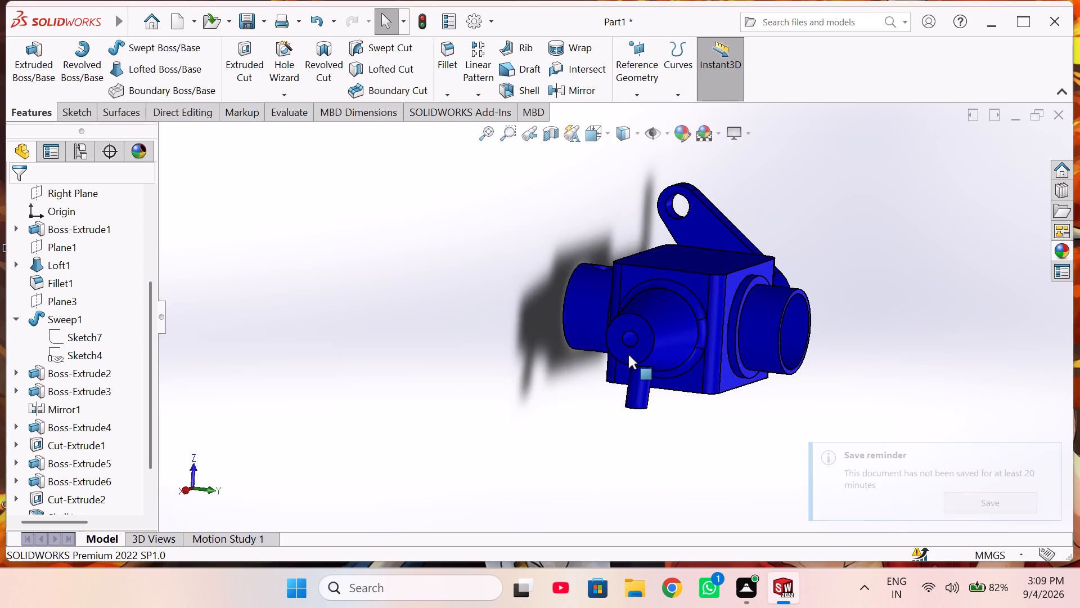
{"action": "scroll", "coordinate": [628, 355], "scroll_direction": "down", "scroll_amount": 1}
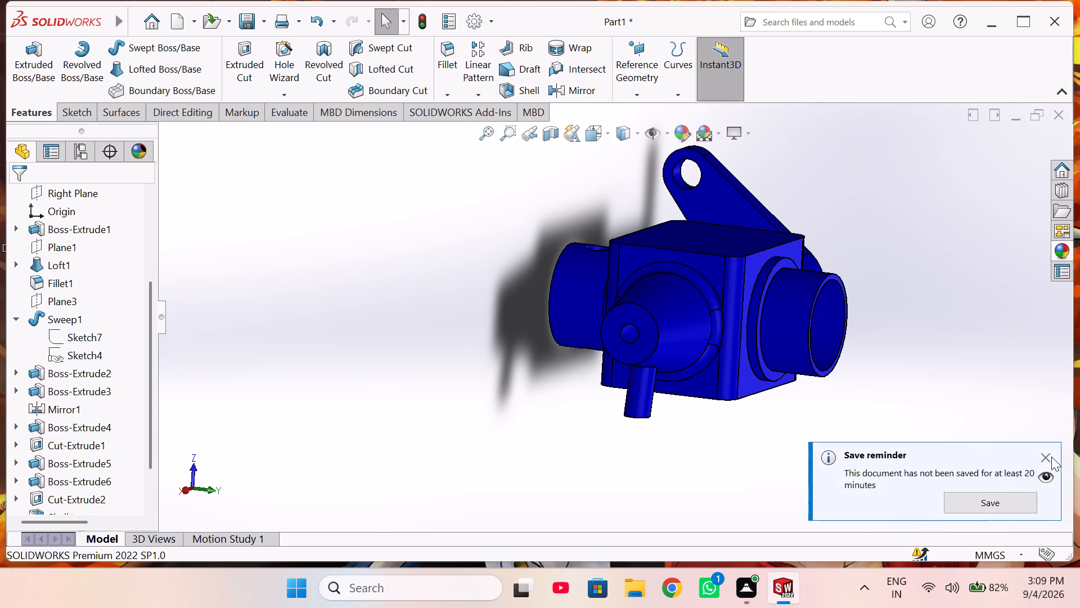
Dismiss the save reminder and examine the blue part's cone, pin, stepped bosses and lever arm from several angles.
{"action": "left_click", "coordinate": [1048, 454]}
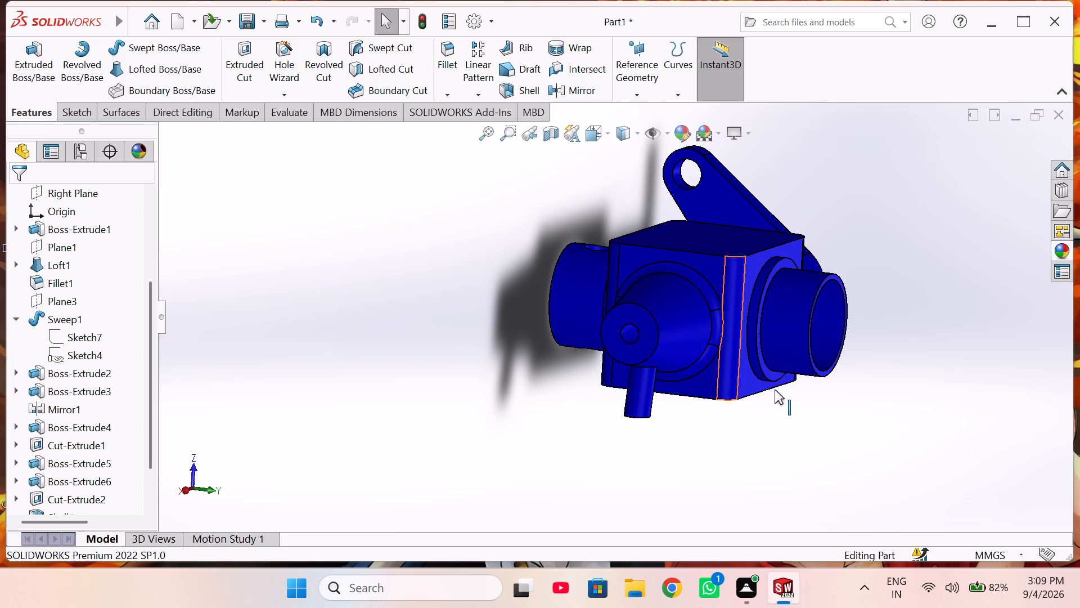
{"action": "left_click", "coordinate": [822, 392]}
{"action": "middle_click_drag", "start_coordinate": [838, 427], "coordinate": [877, 388]}
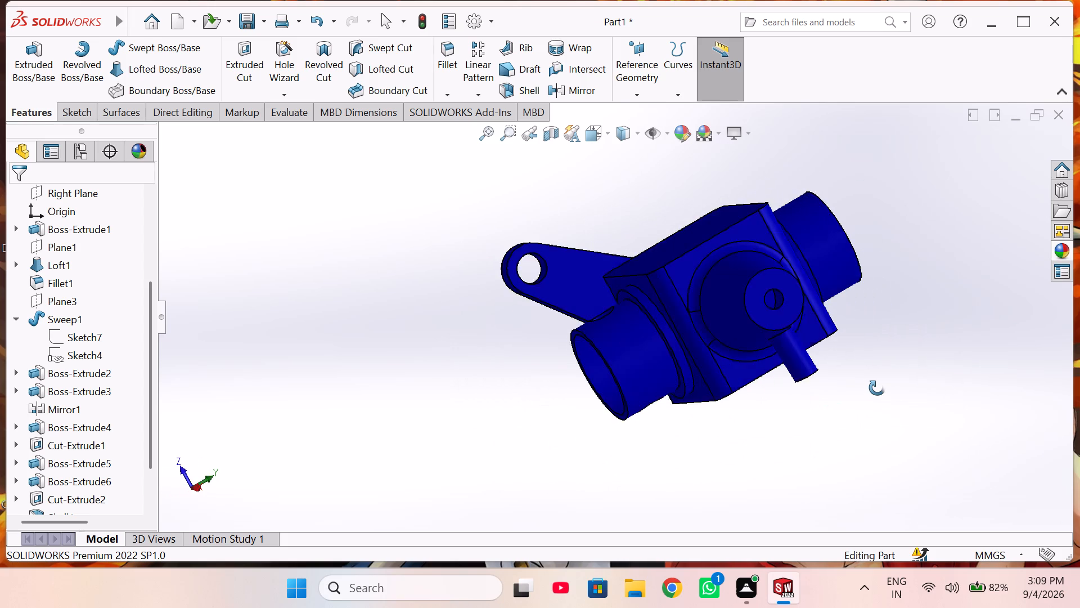
{"action": "middle_click_drag", "start_coordinate": [877, 388], "coordinate": [875, 403]}
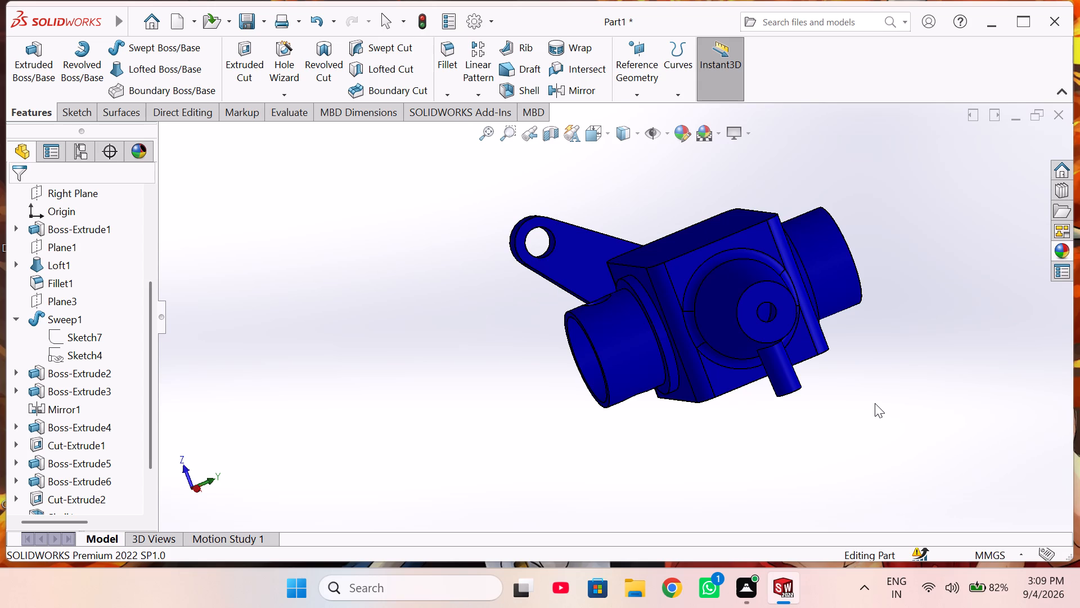
{"action": "middle_click_drag", "start_coordinate": [763, 330], "coordinate": [678, 334]}
{"action": "scroll", "coordinate": [752, 329], "scroll_direction": "up", "scroll_amount": 1}
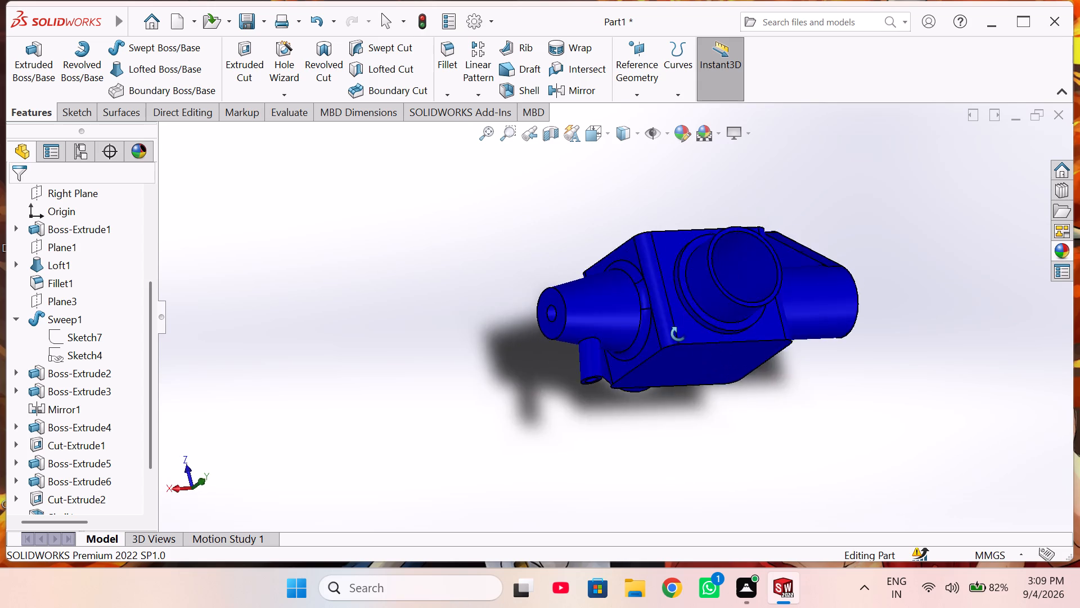
{"action": "middle_click_drag", "start_coordinate": [678, 334], "coordinate": [710, 419]}
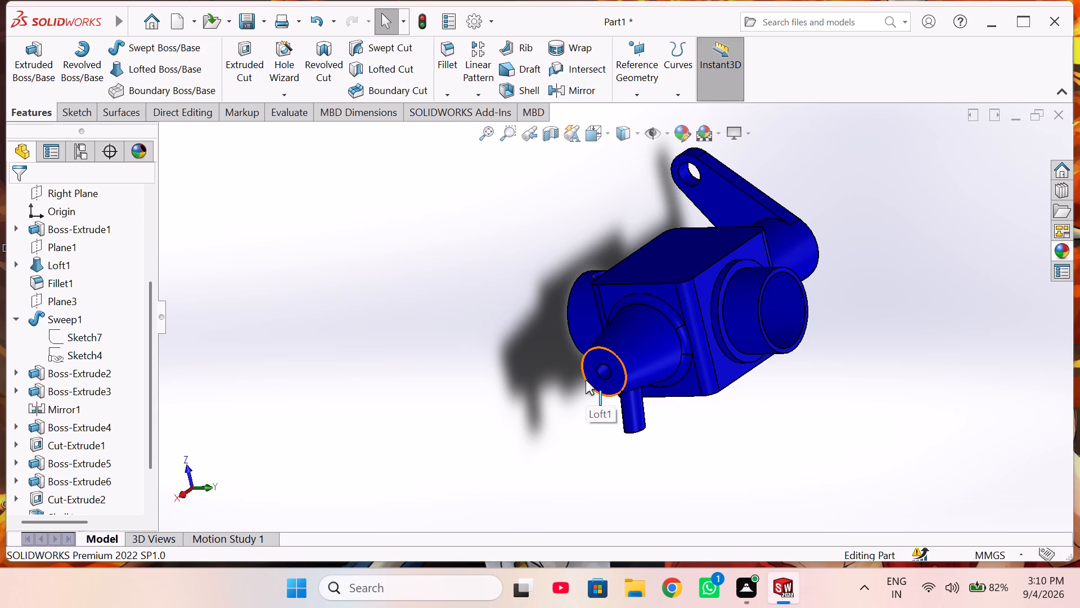
{"action": "middle_click_drag", "start_coordinate": [796, 375], "coordinate": [711, 422]}
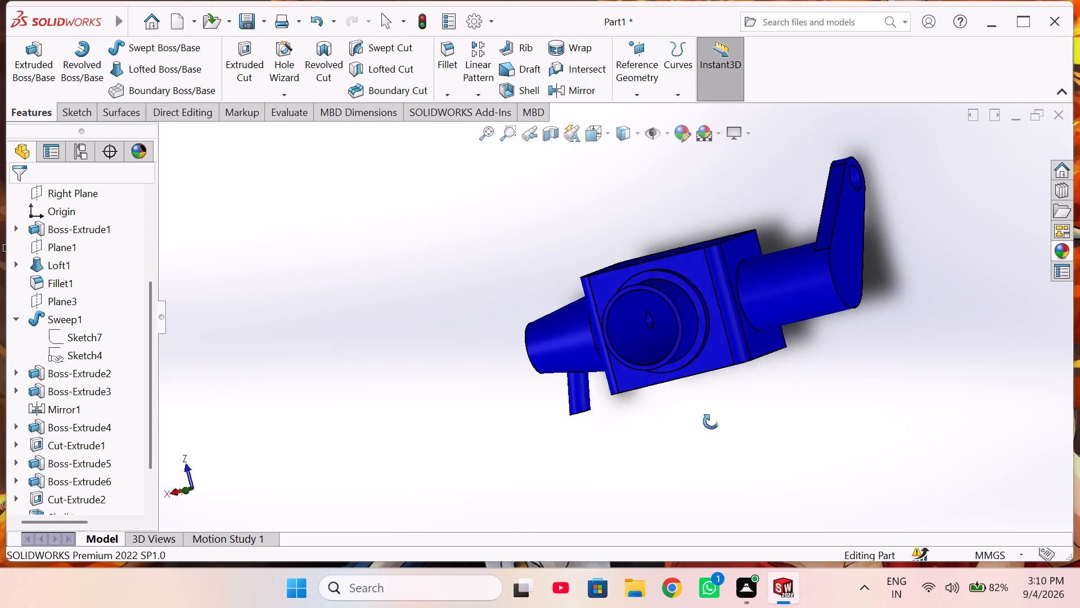
{"action": "middle_click_drag", "start_coordinate": [711, 422], "coordinate": [712, 422]}
Save the part to the Desktop under the file name CARBURATER.
{"action": "key", "text": "ctrl+s"}
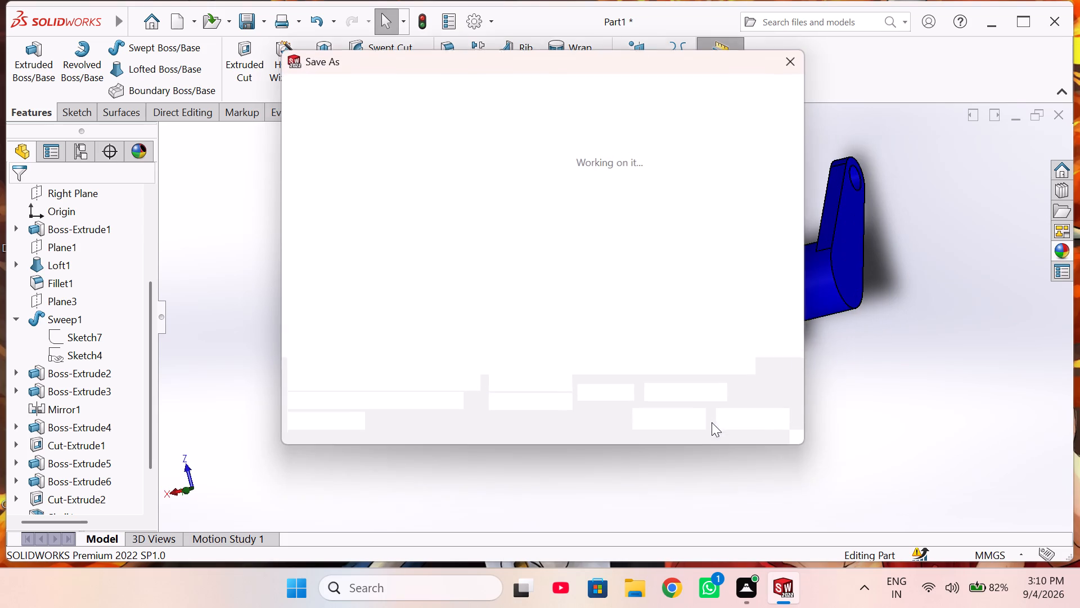
{"action": "left_click", "coordinate": [344, 208]}
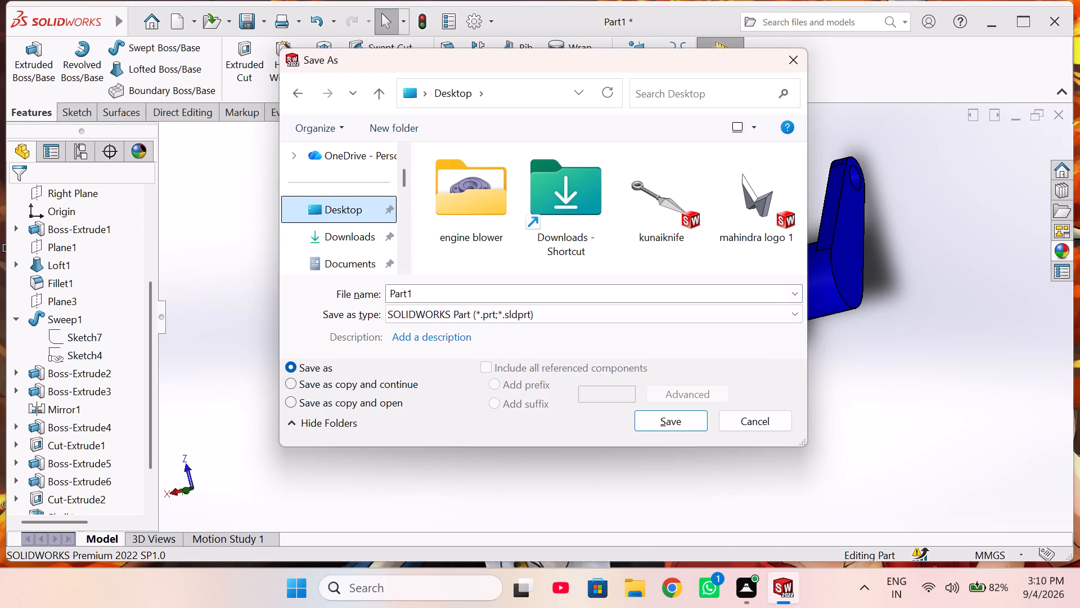
{"action": "left_click", "coordinate": [443, 296]}
{"action": "key", "text": "BackSpace"}
{"action": "type", "text": "CARBRATER"}
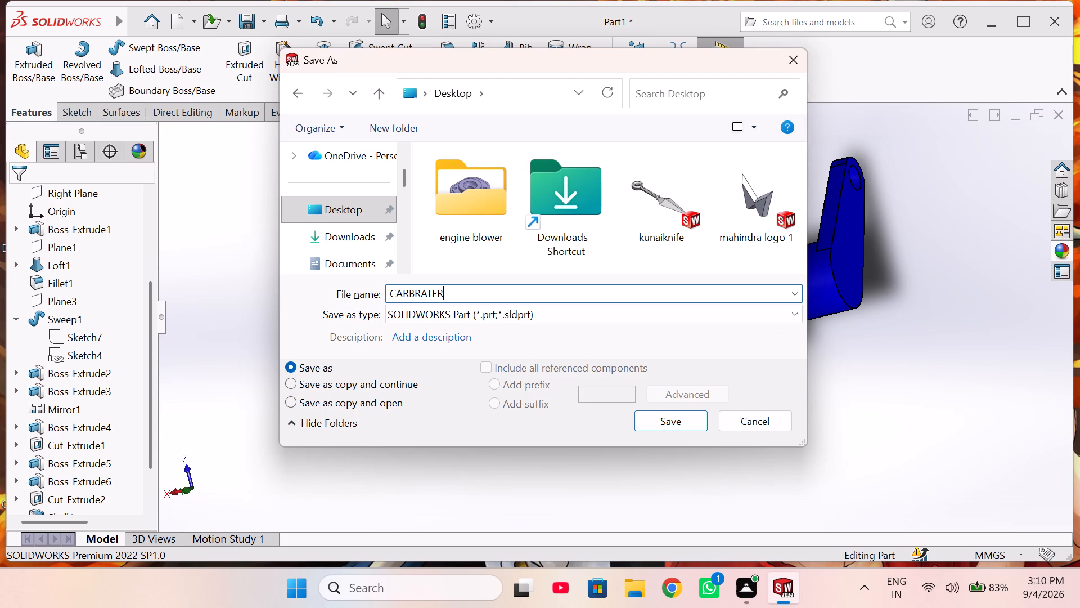
{"action": "key", "text": "Left"}
{"action": "key", "text": "Left"}
{"action": "key", "text": "Left"}
{"action": "key", "text": "Left"}
{"action": "key", "text": "Left"}
{"action": "key", "text": "u"}
{"action": "key", "text": "Right"}
{"action": "key", "text": "Right"}
{"action": "key", "text": "Right"}
{"action": "key", "text": "Right"}
{"action": "key", "text": "Right"}
{"action": "key", "text": "Right"}
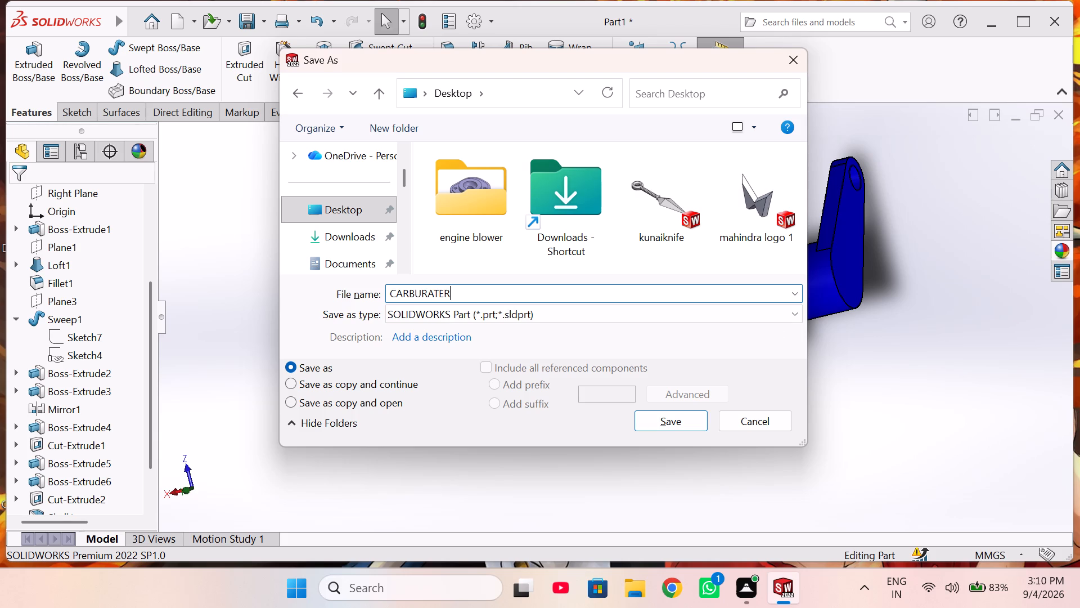
{"action": "key", "text": "Return"}
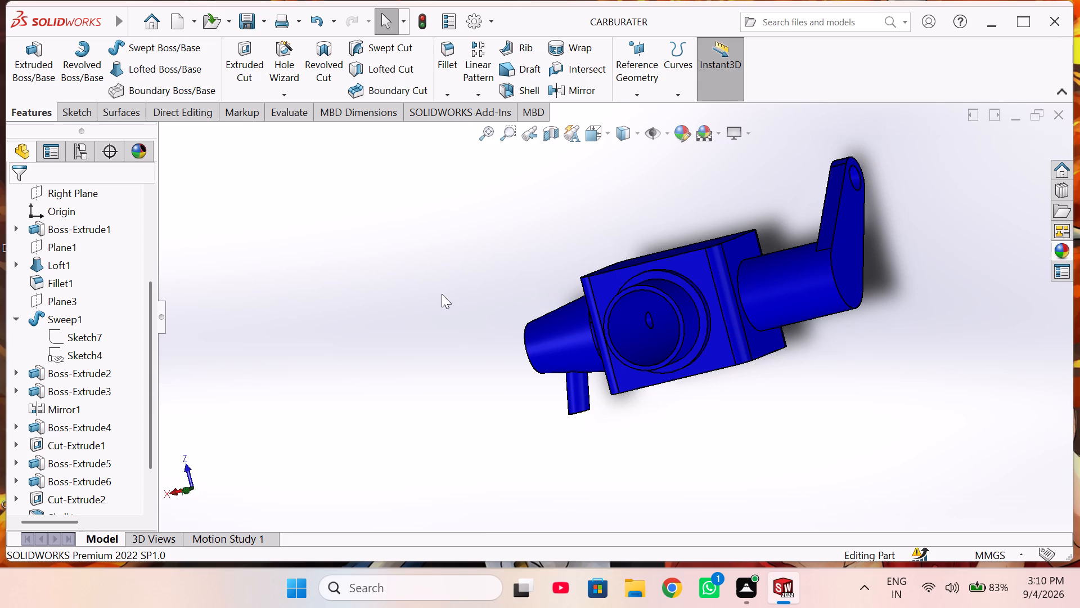
Create a new drawing document with the standard A3 (ISO) sheet format.
{"action": "key", "text": "ctrl+n"}
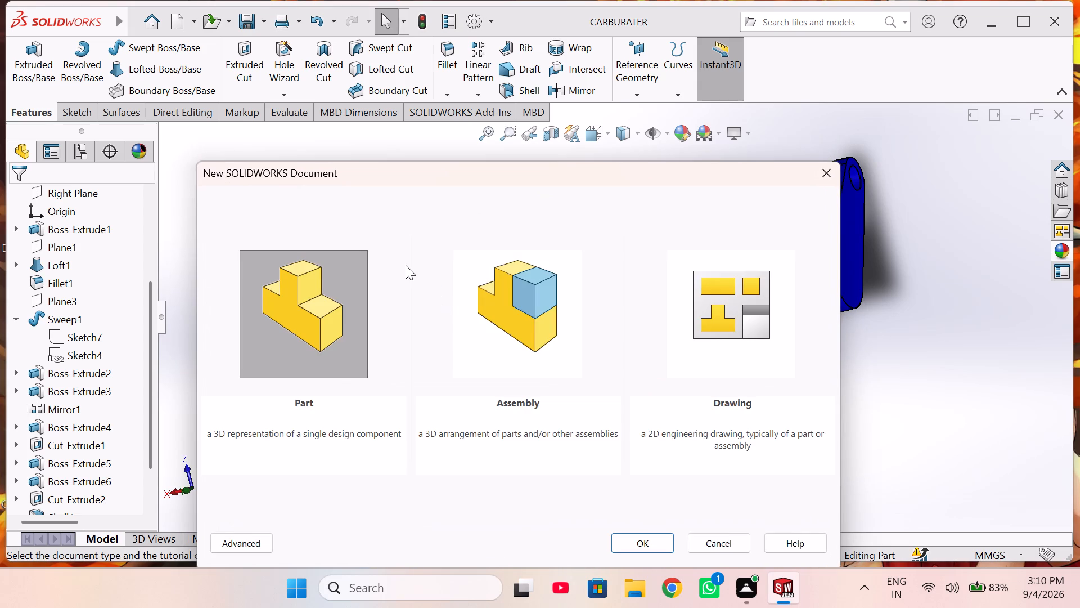
{"action": "key", "text": "Right"}
{"action": "key", "text": "Right"}
{"action": "key", "text": "Return"}
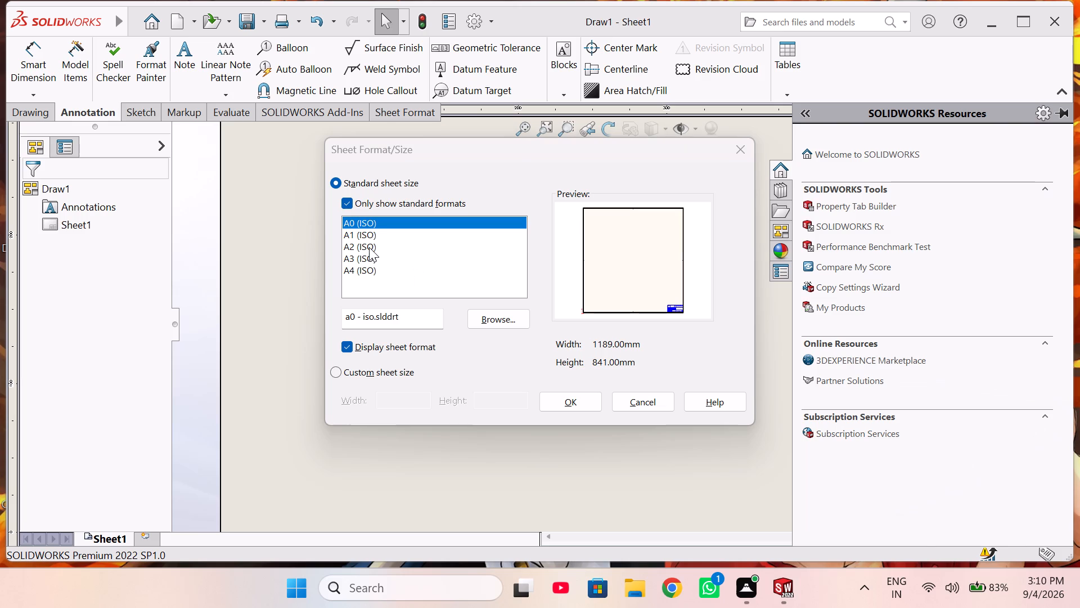
{"action": "left_click", "coordinate": [369, 247]}
{"action": "left_click", "coordinate": [366, 257]}
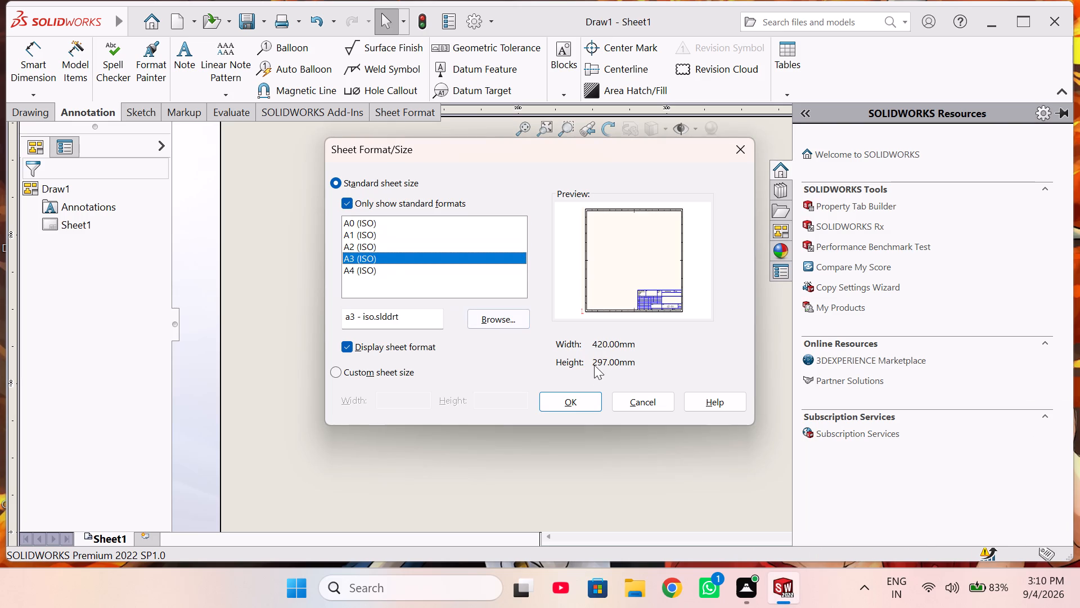
{"action": "left_click", "coordinate": [575, 400]}
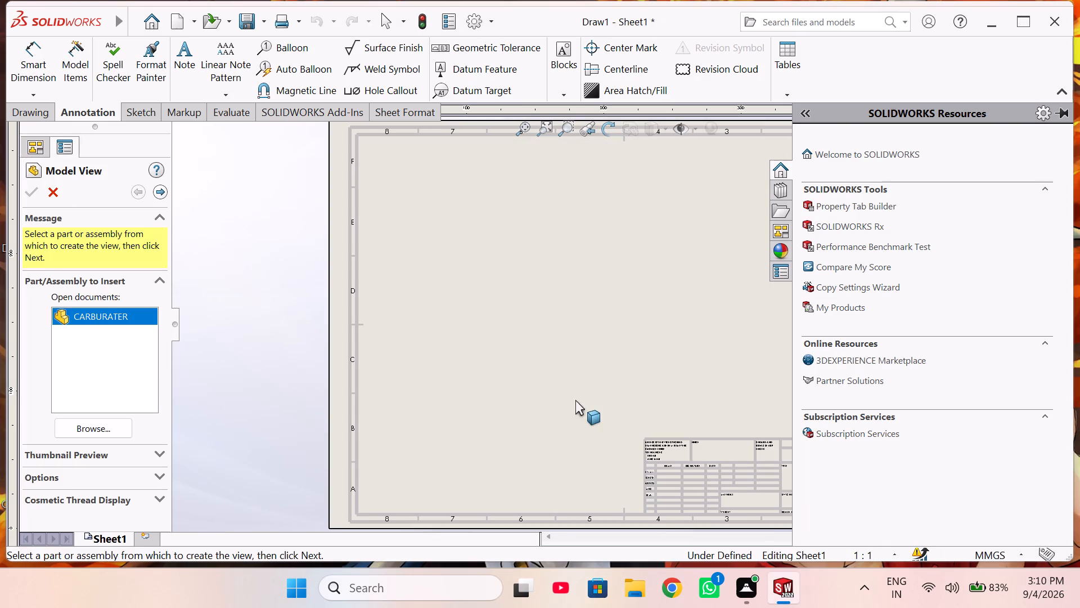
Load the CARBURATER part from the Desktop as the model for the drawing view.
{"action": "left_click", "coordinate": [112, 424]}
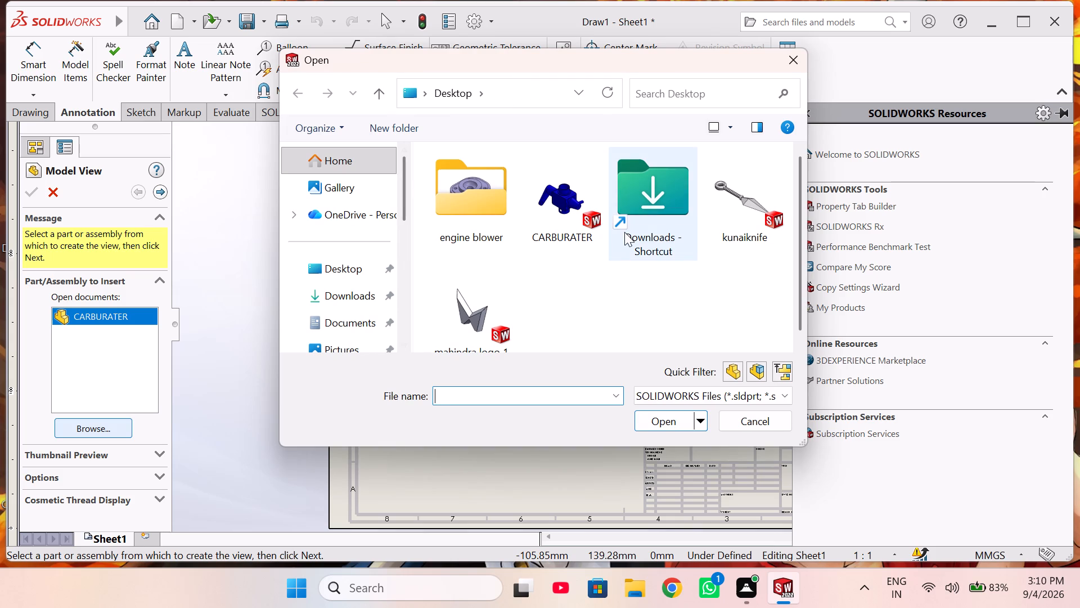
{"action": "left_click", "coordinate": [570, 216]}
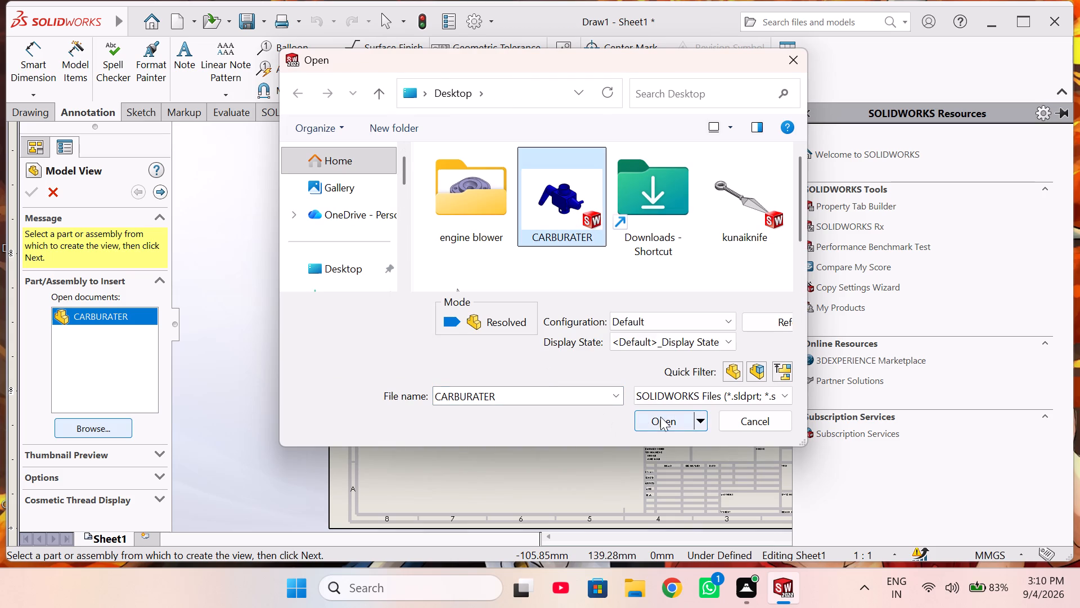
{"action": "left_click", "coordinate": [660, 417]}
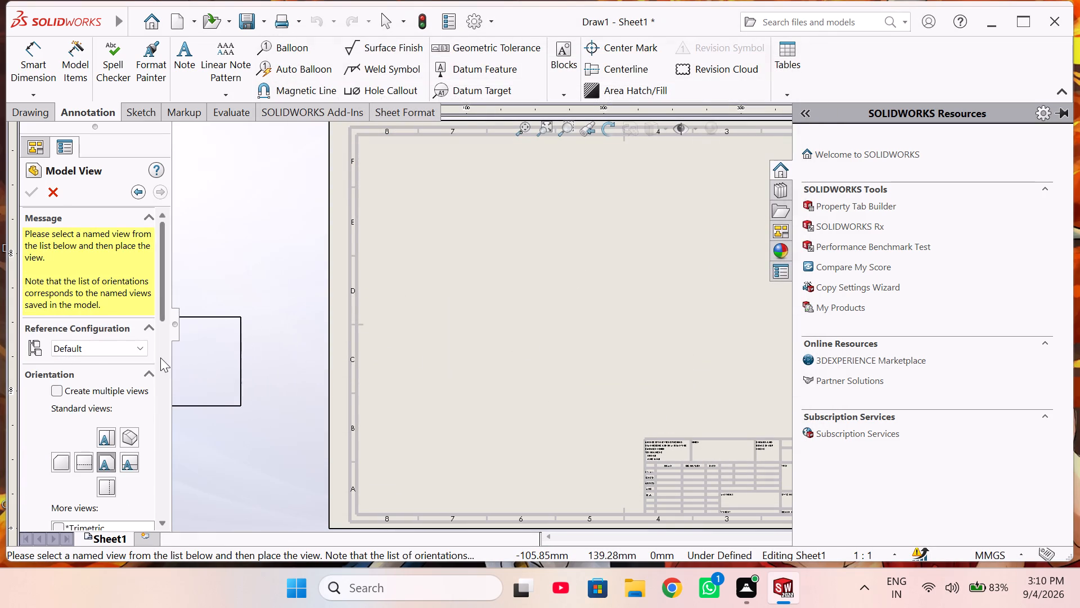
Compare custom scales 1:1, 1:2, 2:1 and 5:1 for the model view on the sheet, and set it to 2:1.
{"action": "scroll", "coordinate": [160, 357], "scroll_direction": "down", "scroll_amount": 7}
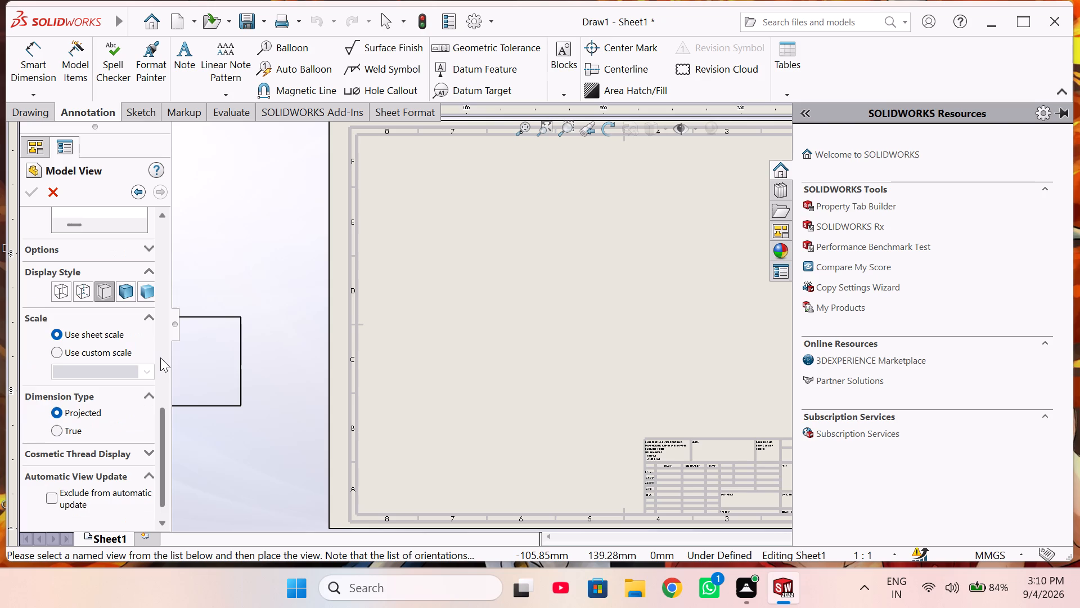
{"action": "scroll", "coordinate": [160, 357], "scroll_direction": "down", "scroll_amount": 2}
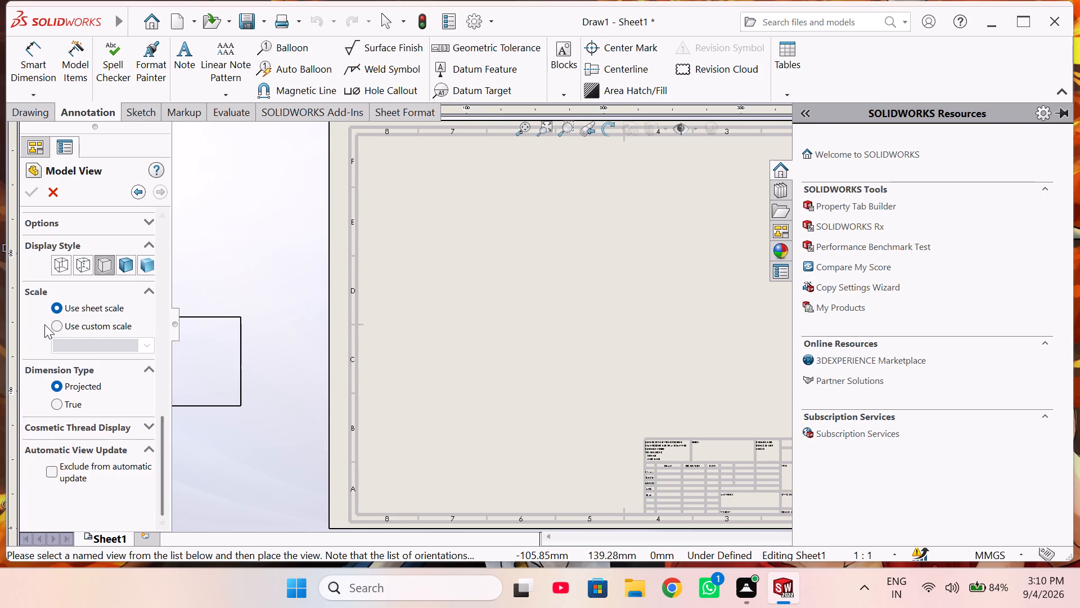
{"action": "left_click", "coordinate": [55, 324]}
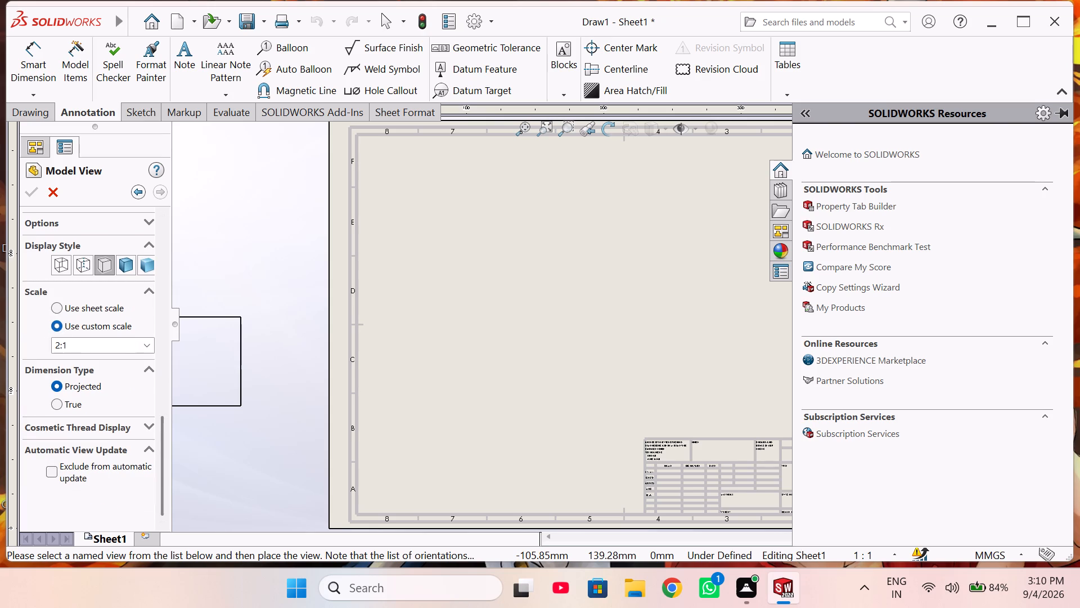
{"action": "left_click", "coordinate": [143, 346]}
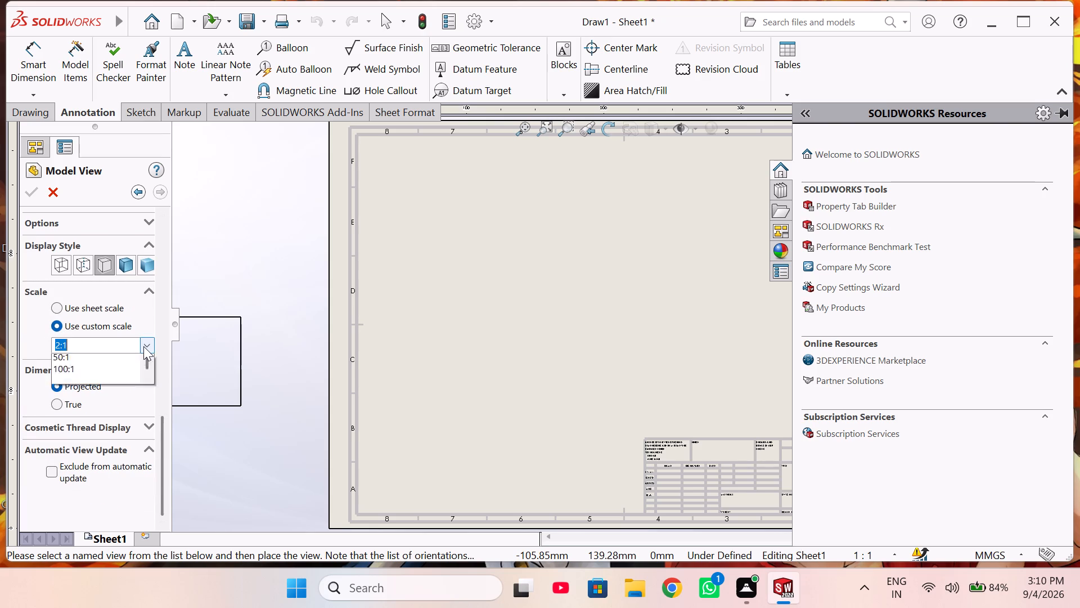
{"action": "left_click", "coordinate": [91, 364]}
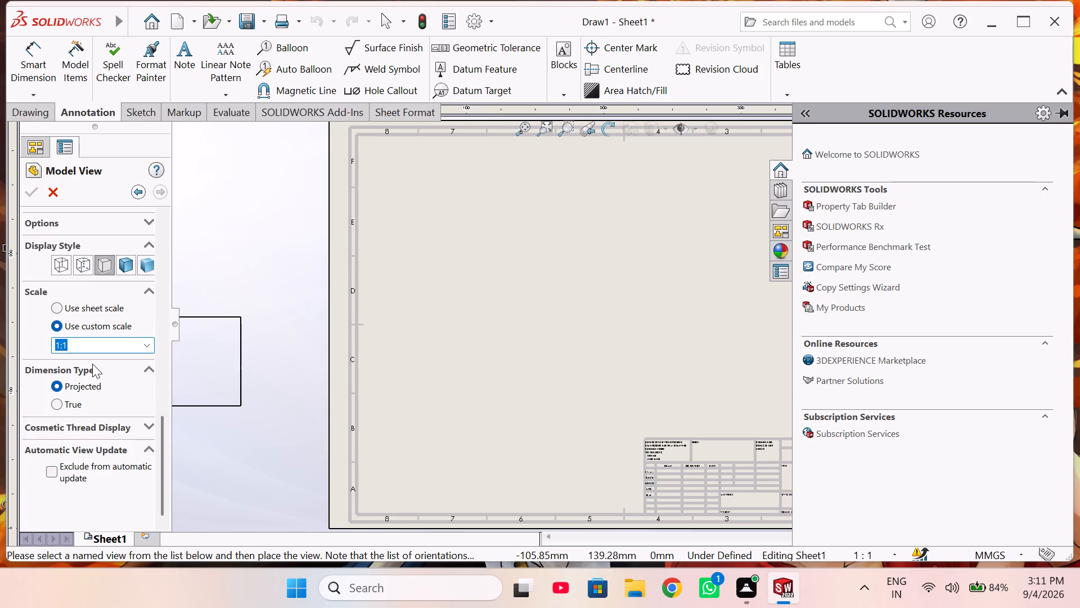
{"action": "left_click", "coordinate": [146, 342]}
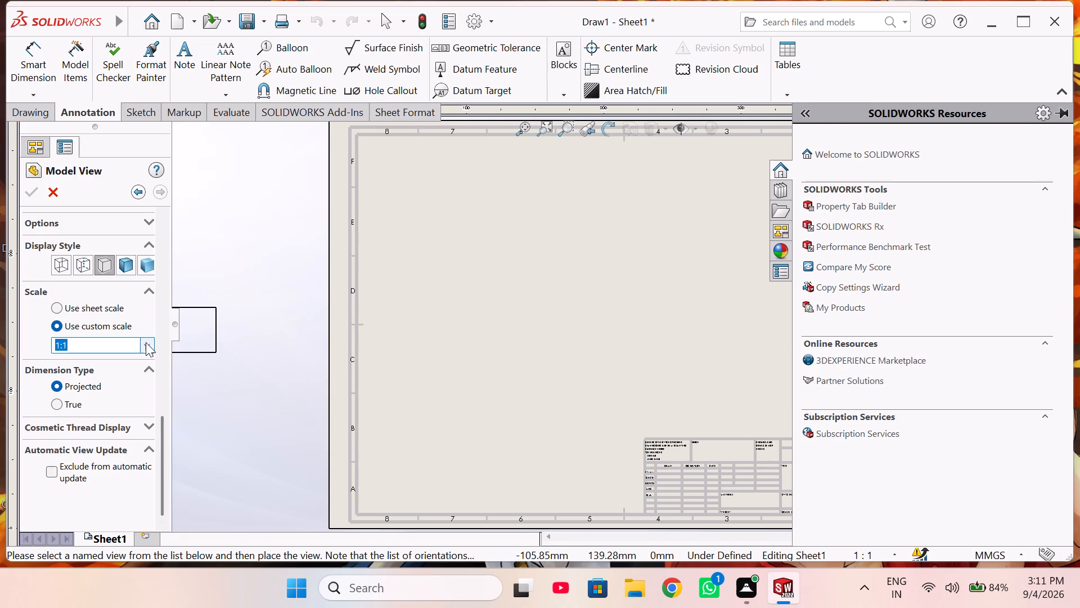
{"action": "left_click", "coordinate": [100, 376]}
{"action": "left_click", "coordinate": [146, 346]}
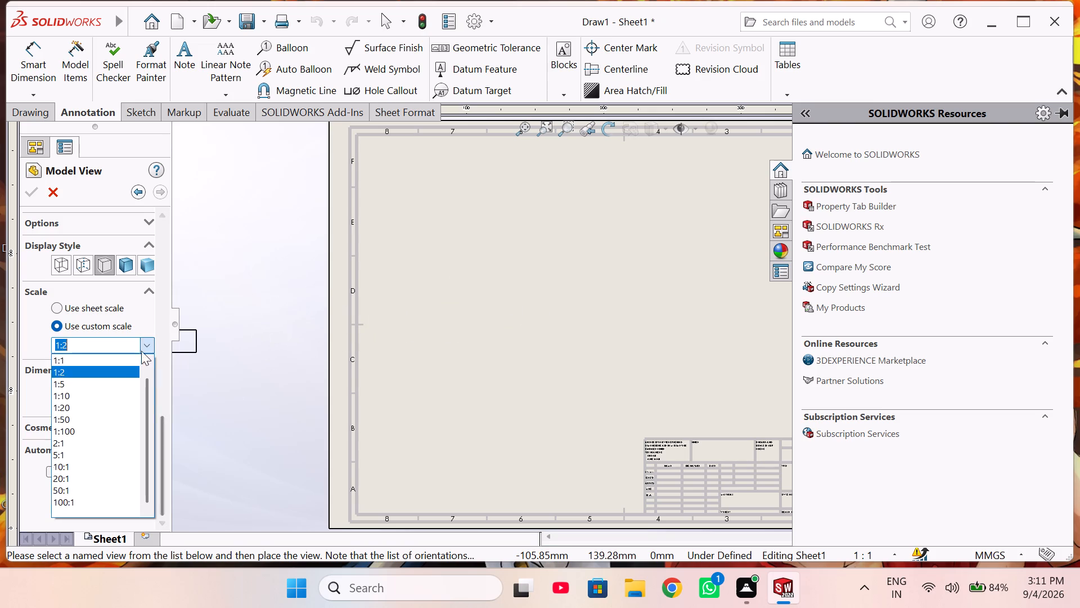
{"action": "left_click", "coordinate": [96, 439]}
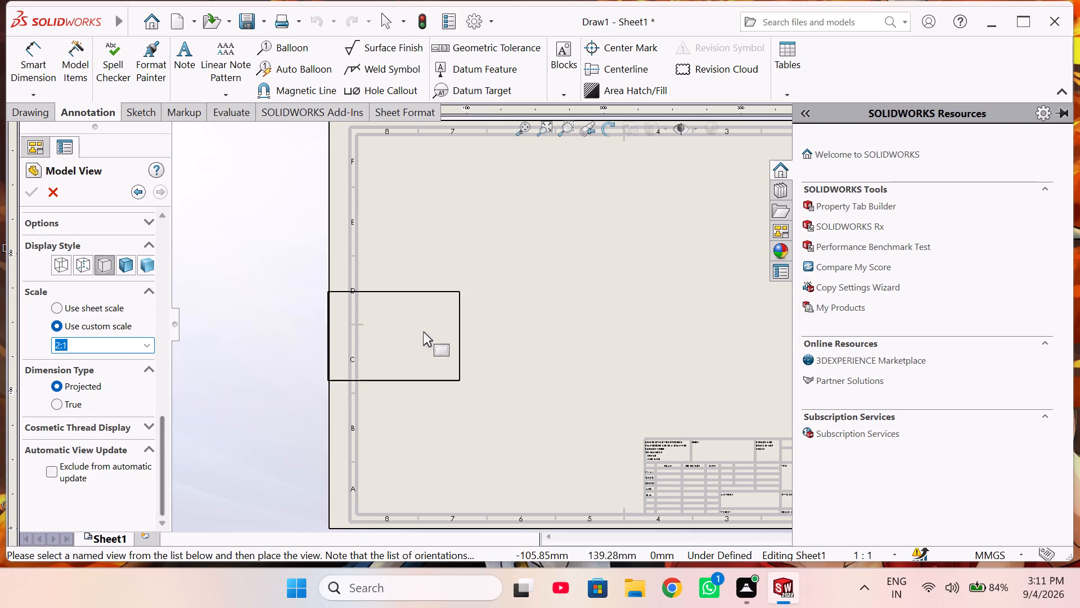
{"action": "left_click", "coordinate": [150, 347]}
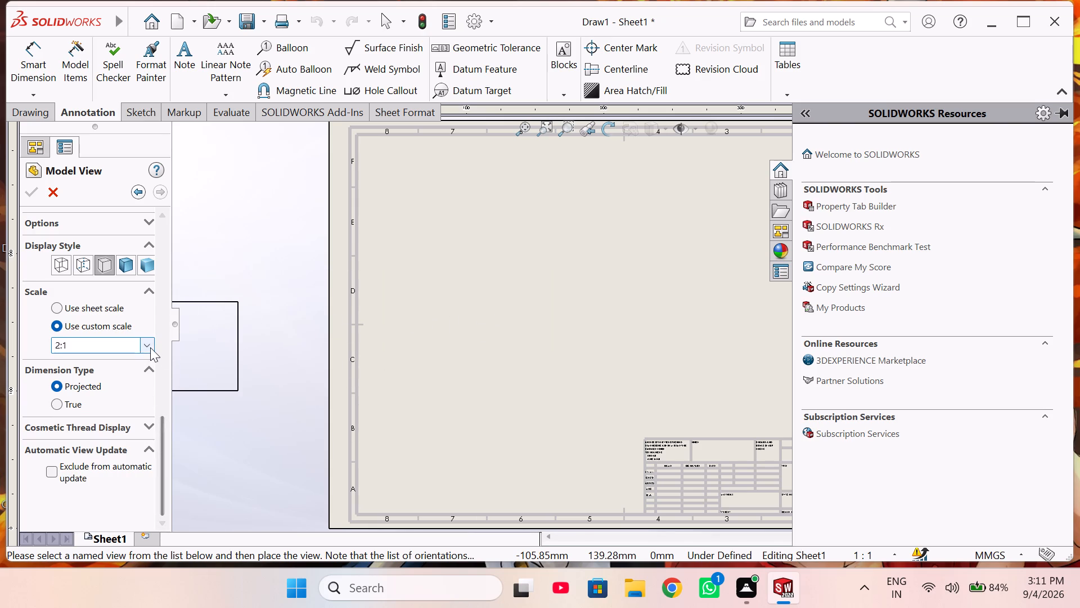
{"action": "left_click", "coordinate": [93, 453]}
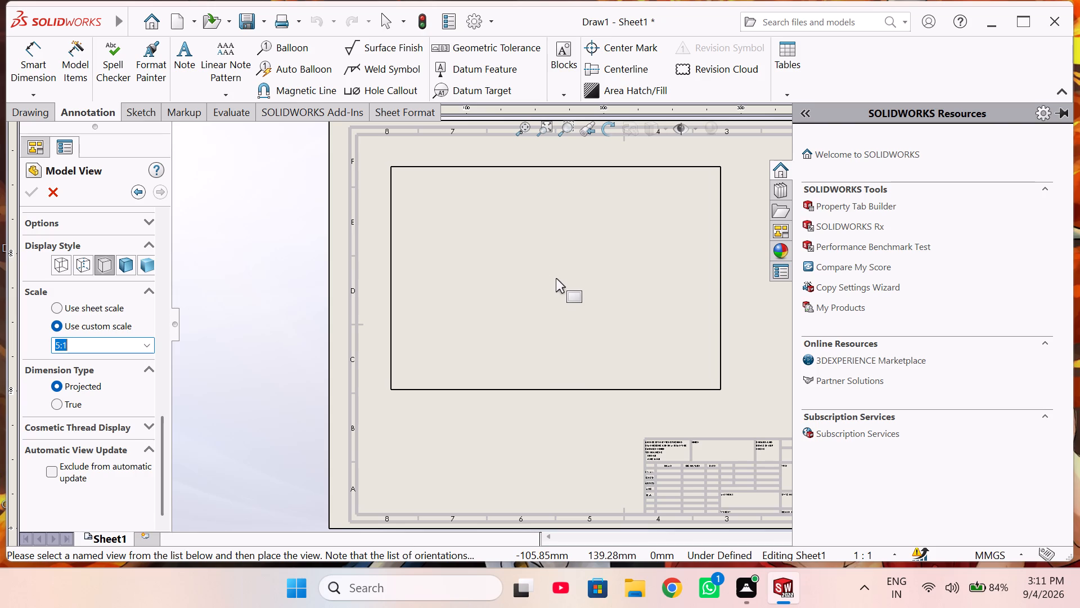
{"action": "left_click", "coordinate": [148, 345]}
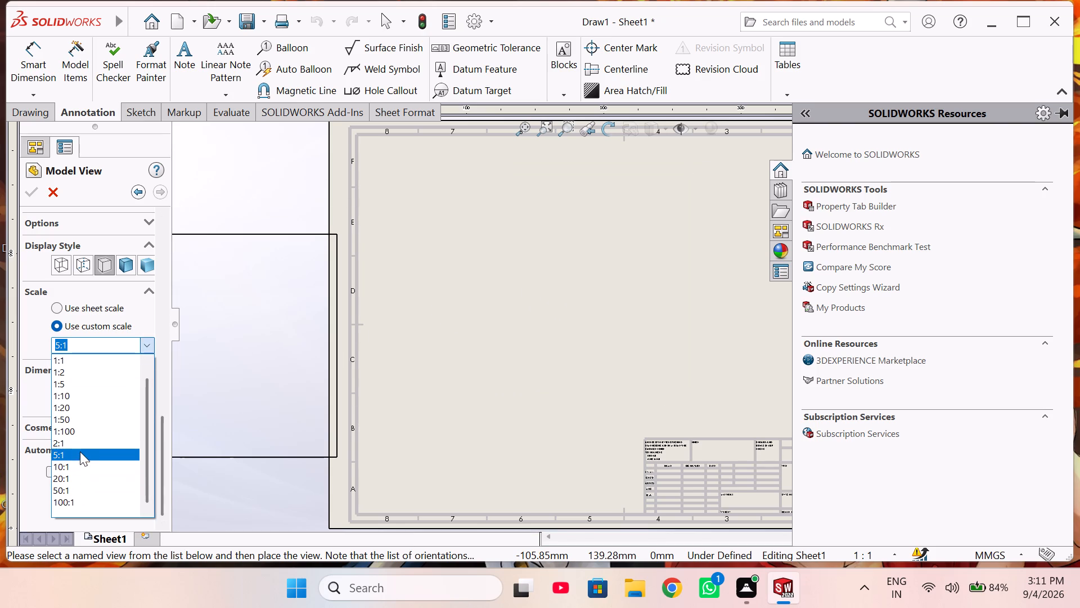
{"action": "left_click", "coordinate": [80, 444]}
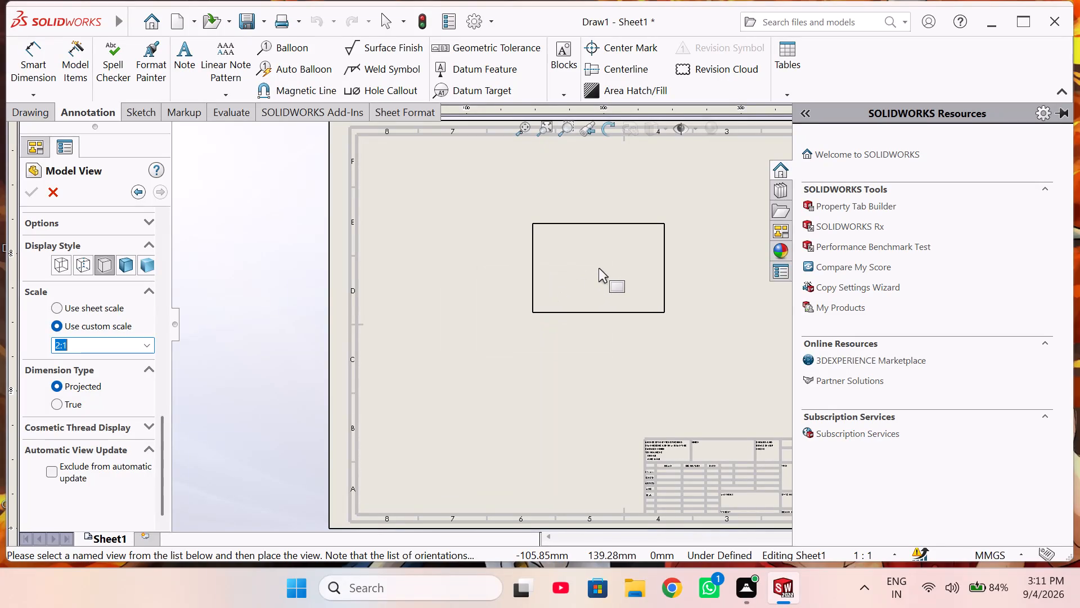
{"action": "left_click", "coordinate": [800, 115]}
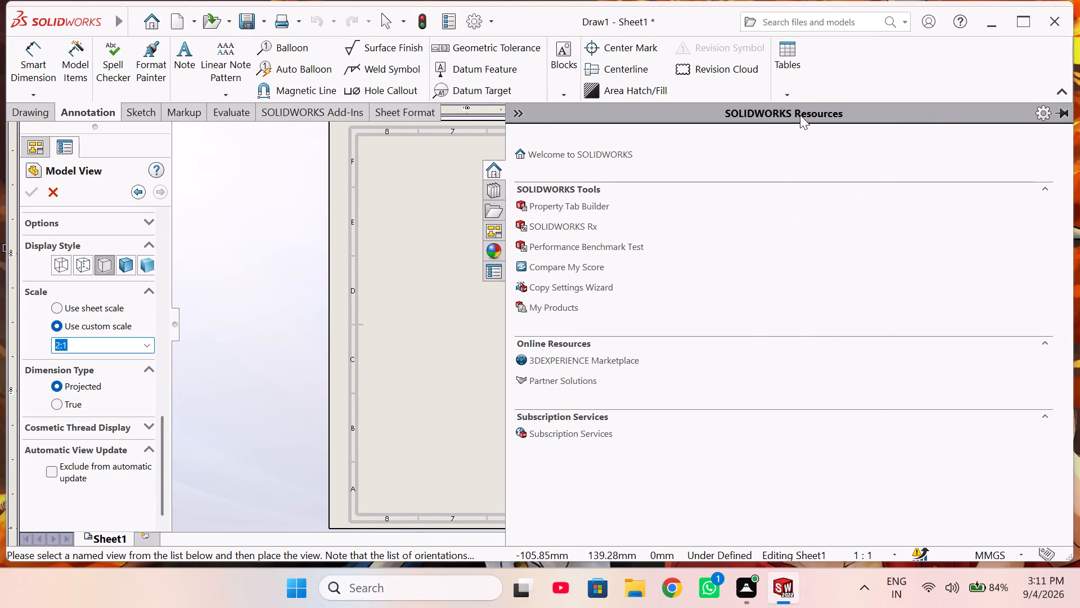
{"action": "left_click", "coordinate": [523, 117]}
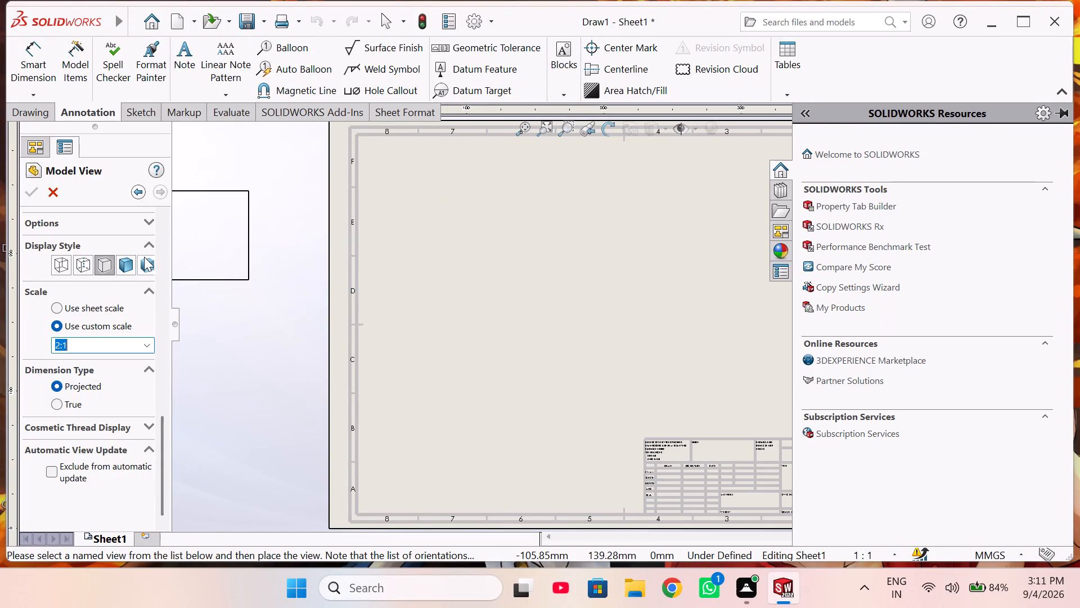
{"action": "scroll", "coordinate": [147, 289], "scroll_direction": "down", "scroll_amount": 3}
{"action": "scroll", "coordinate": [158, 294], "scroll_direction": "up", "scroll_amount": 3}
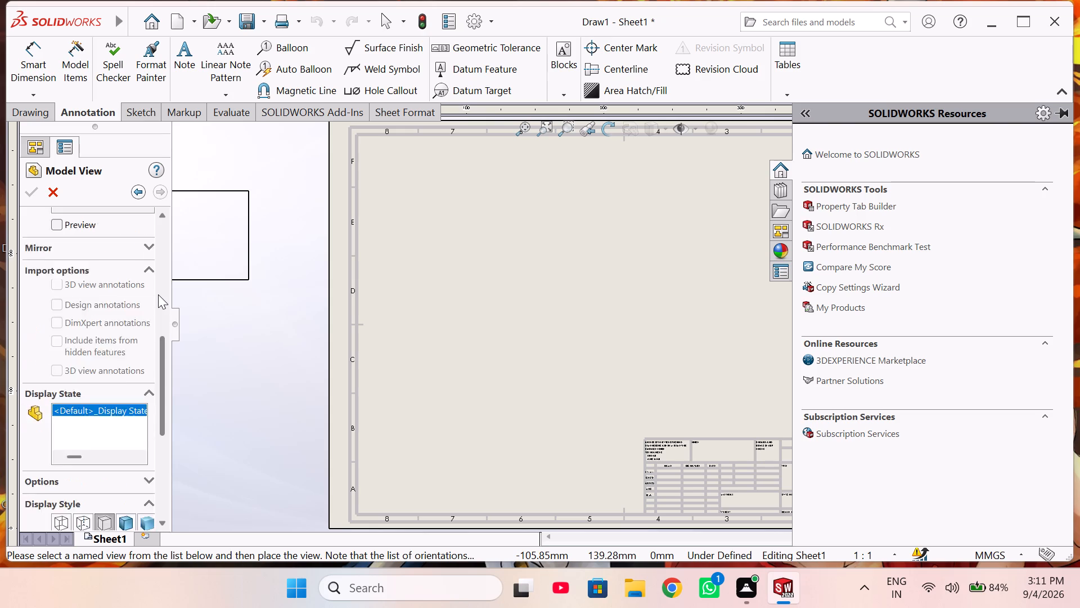
Place front, top, bottom, right and isometric views of the part on the sheet together as multiple views.
{"action": "scroll", "coordinate": [158, 294], "scroll_direction": "up", "scroll_amount": 3}
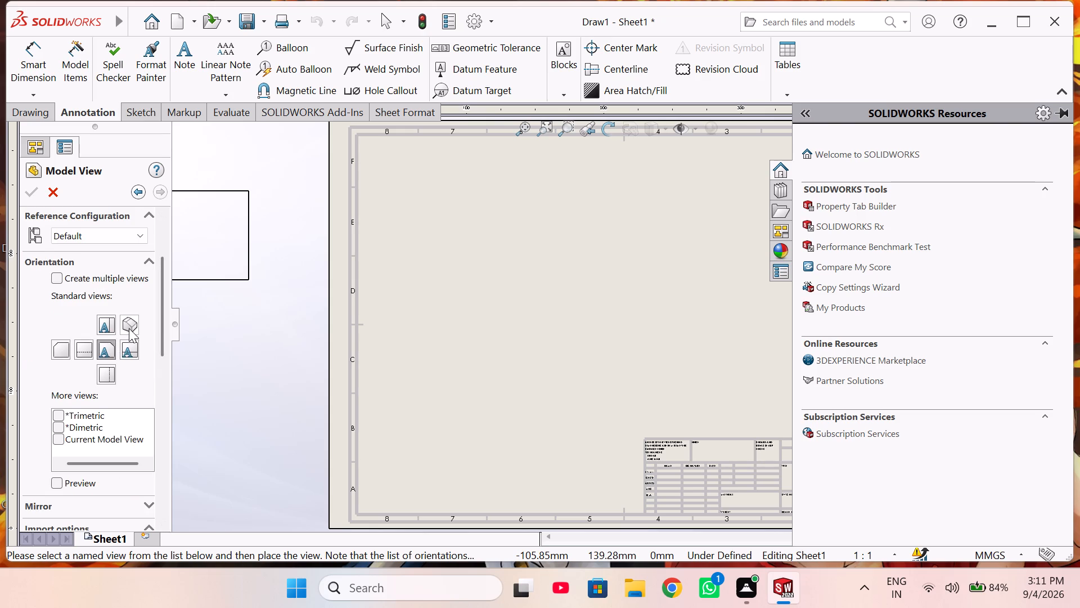
{"action": "left_click", "coordinate": [129, 328]}
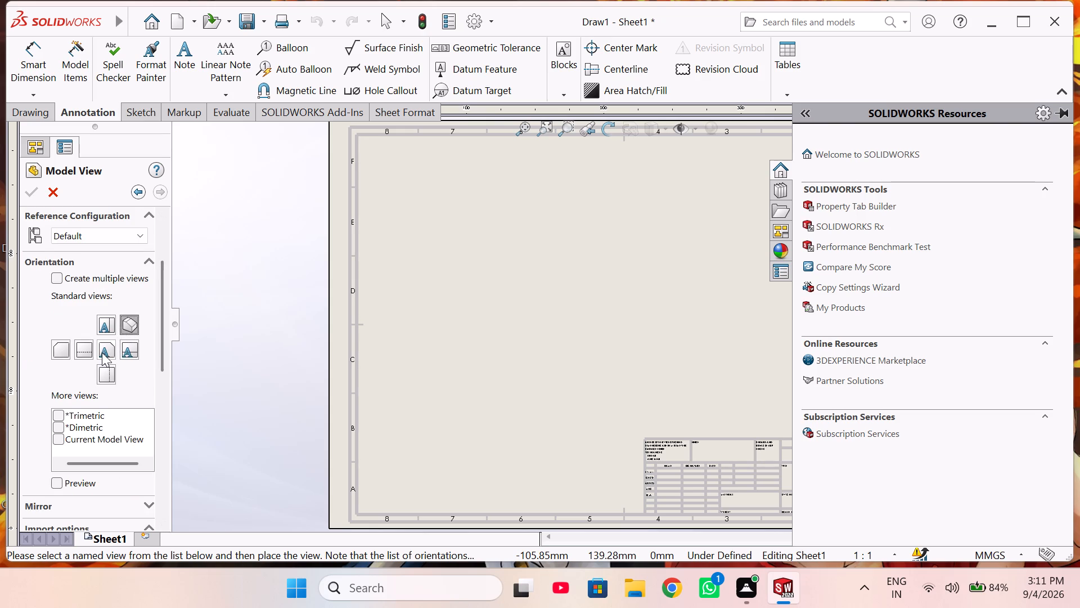
{"action": "left_click", "coordinate": [102, 352]}
{"action": "left_click", "coordinate": [105, 327]}
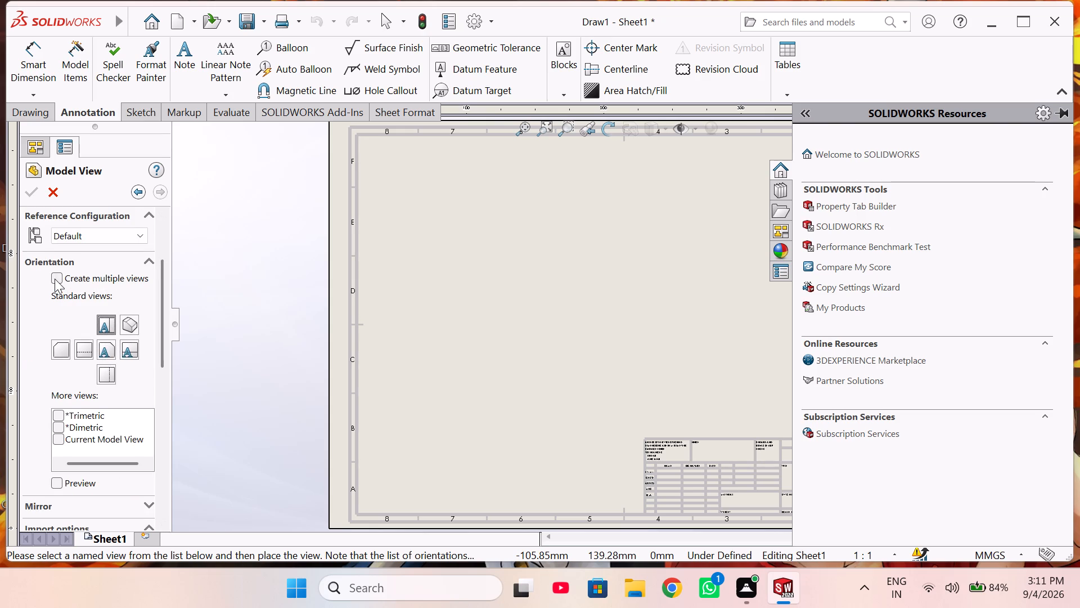
{"action": "left_click", "coordinate": [55, 279]}
{"action": "left_click", "coordinate": [124, 338]}
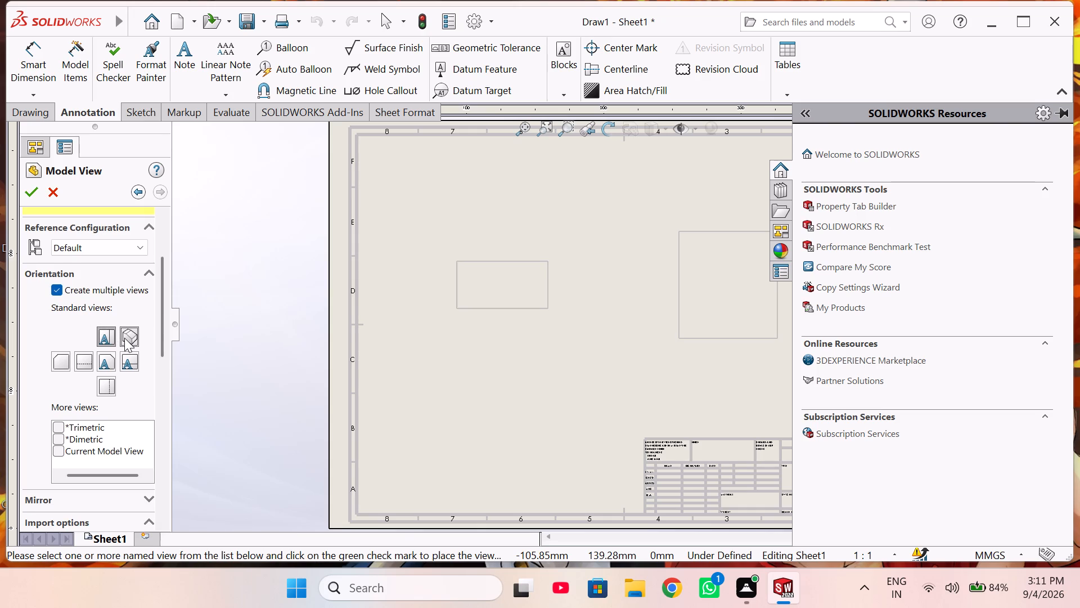
{"action": "left_click", "coordinate": [128, 360]}
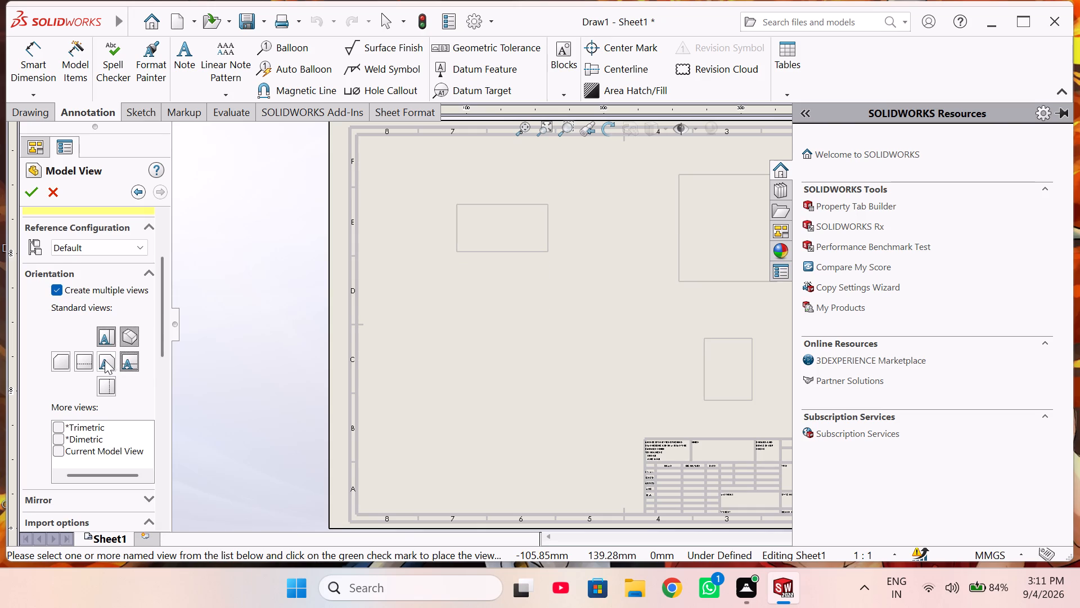
{"action": "left_click", "coordinate": [104, 359]}
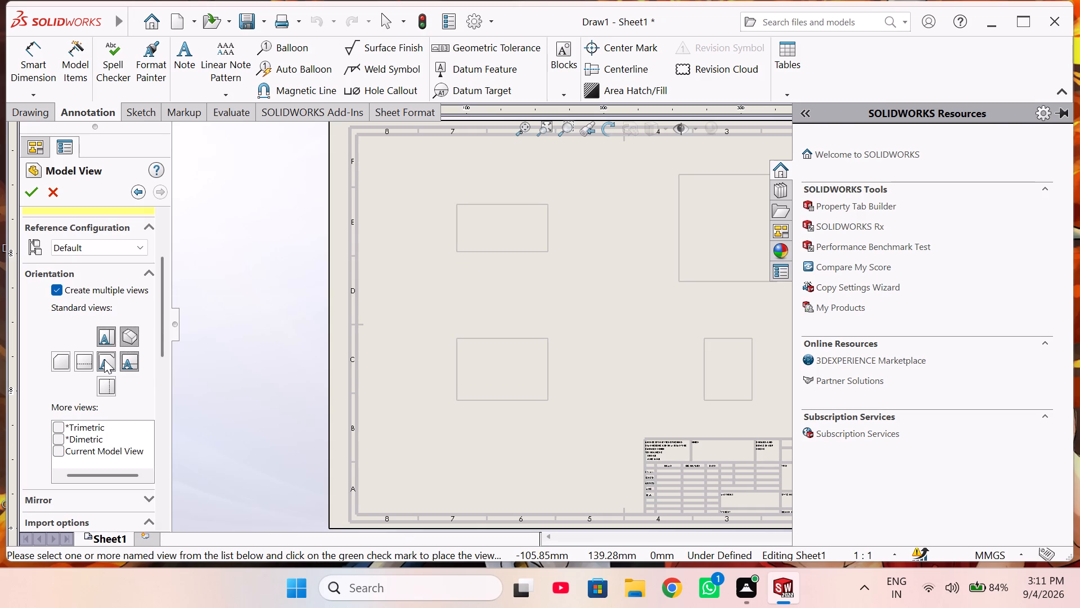
{"action": "left_click", "coordinate": [89, 365]}
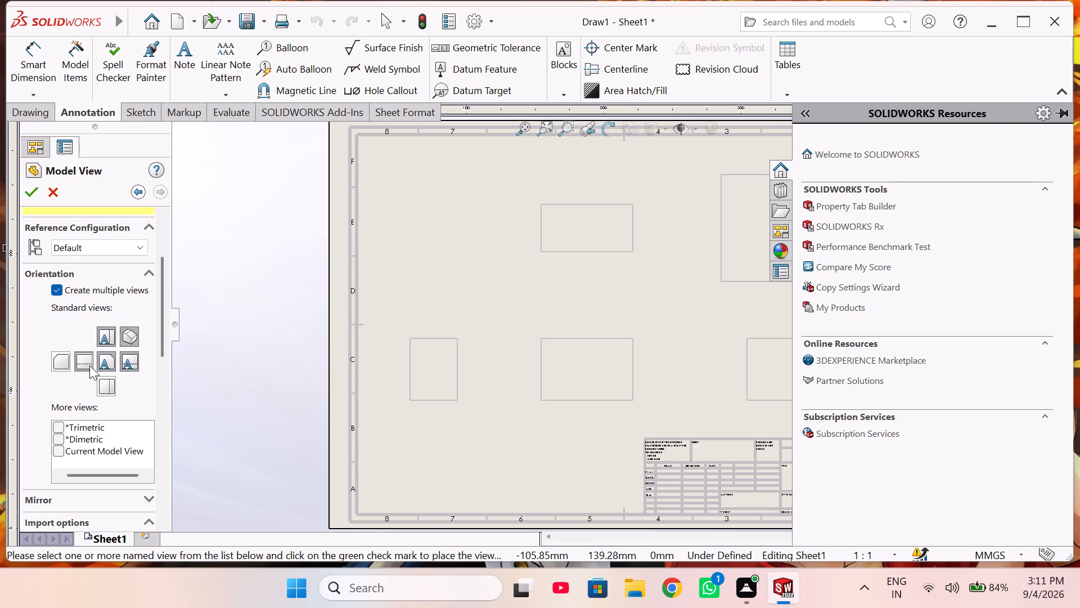
{"action": "left_click", "coordinate": [89, 365]}
{"action": "left_click", "coordinate": [108, 362]}
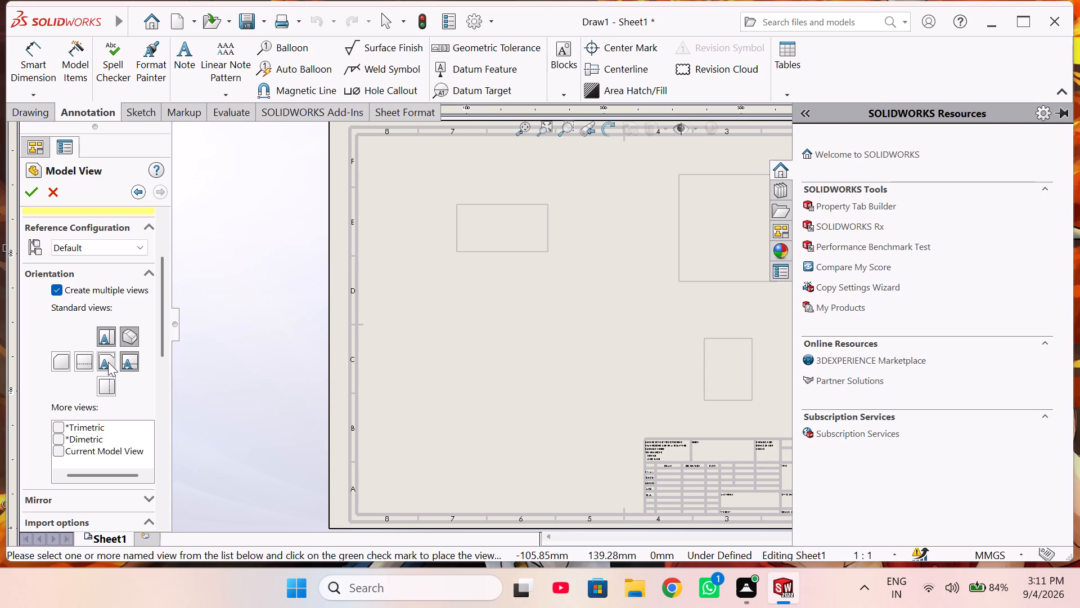
{"action": "left_click", "coordinate": [108, 362]}
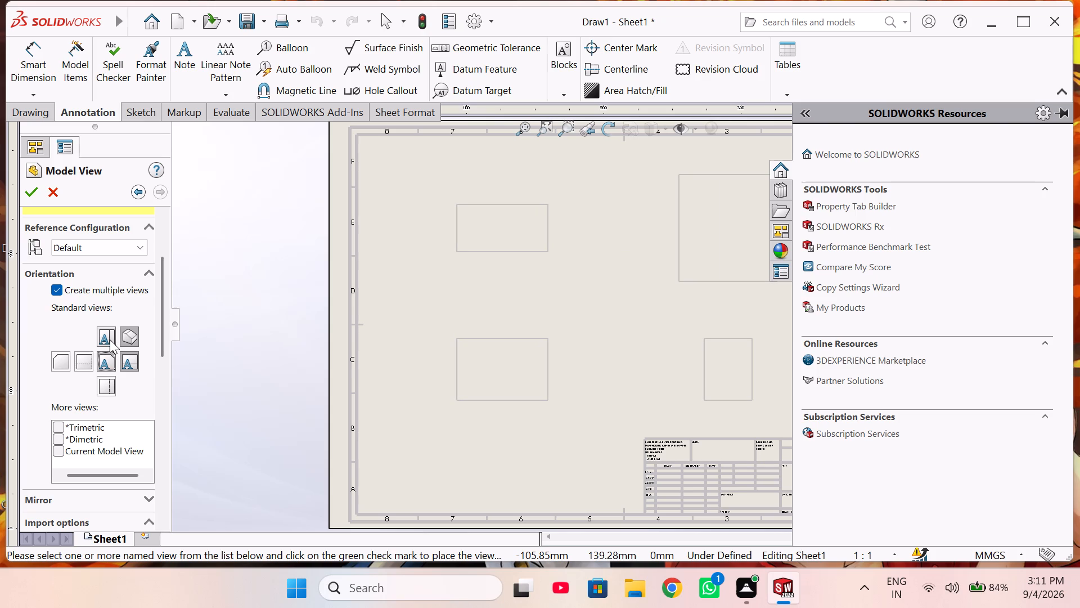
{"action": "left_click", "coordinate": [111, 386]}
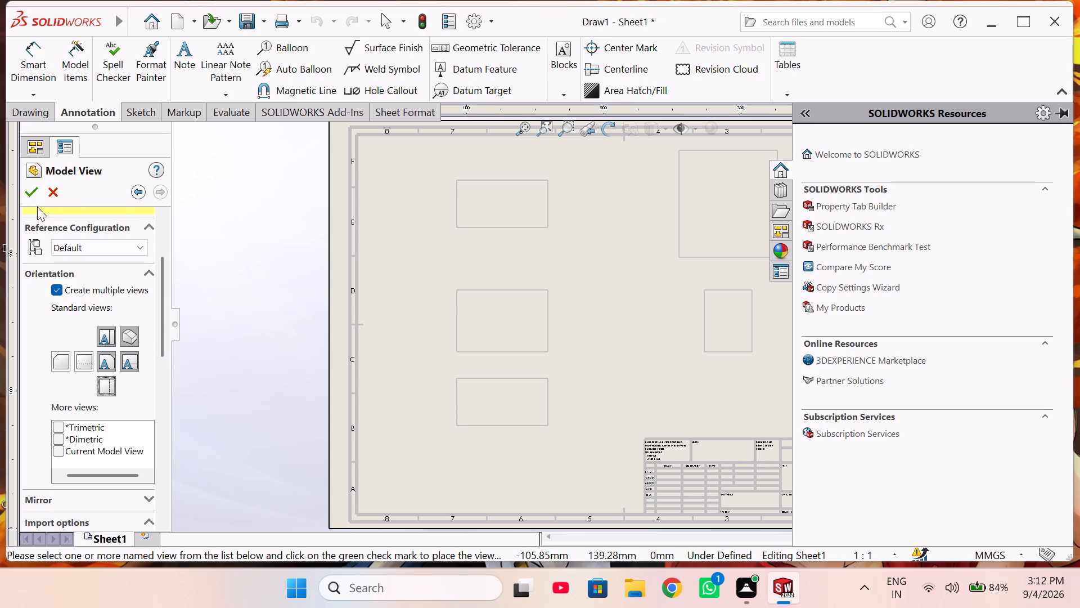
{"action": "left_click", "coordinate": [29, 191]}
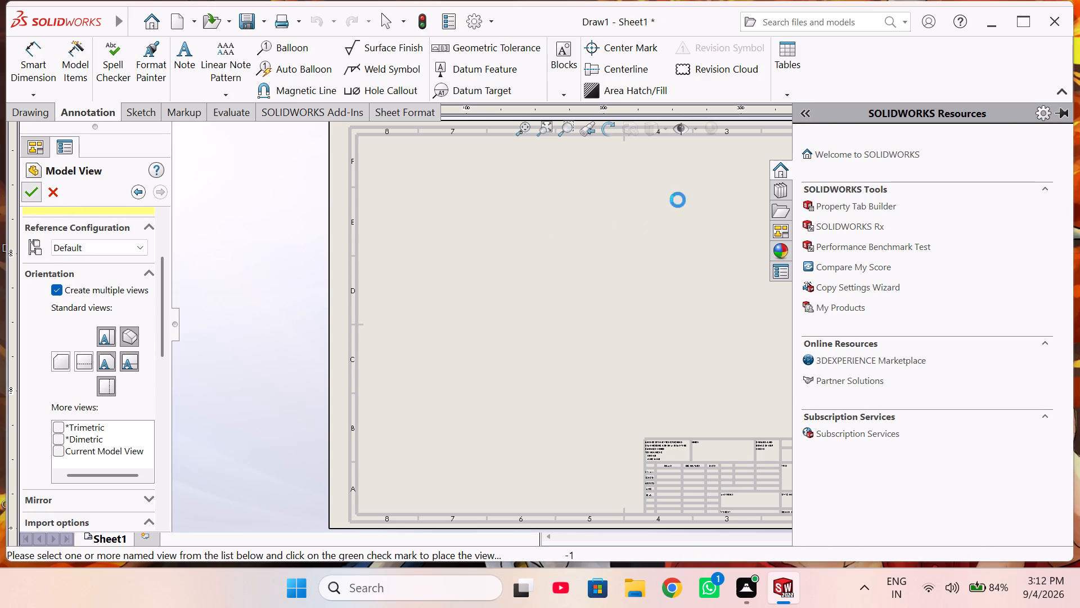
{"action": "left_click", "coordinate": [634, 256]}
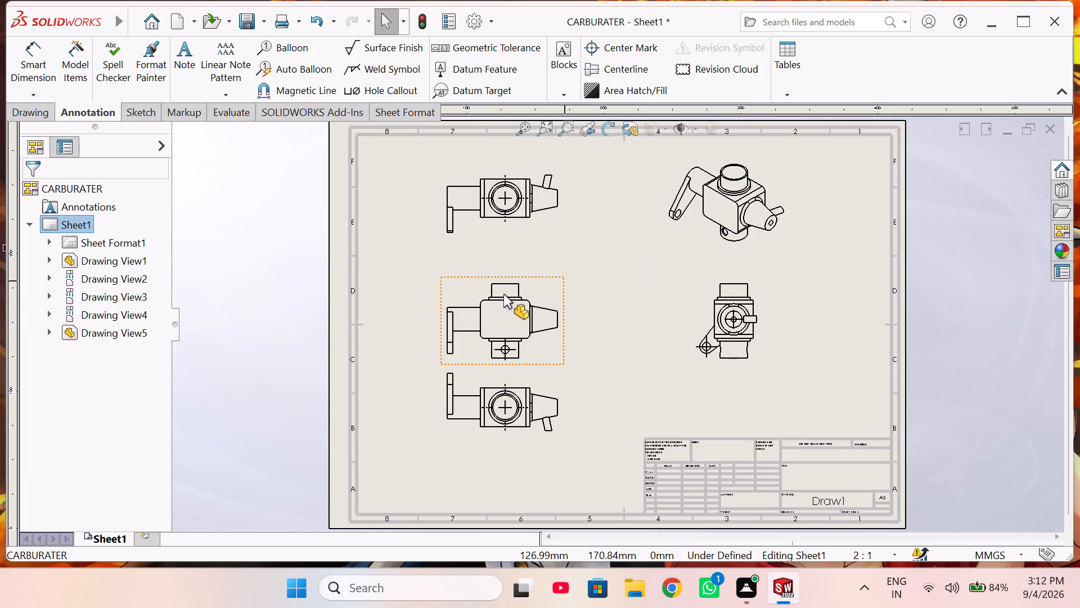
Move the front view up the sheet to open a gap between it and the bottom view.
{"action": "scroll", "coordinate": [552, 215], "scroll_direction": "down", "scroll_amount": 2}
{"action": "scroll", "coordinate": [492, 306], "scroll_direction": "up", "scroll_amount": 1}
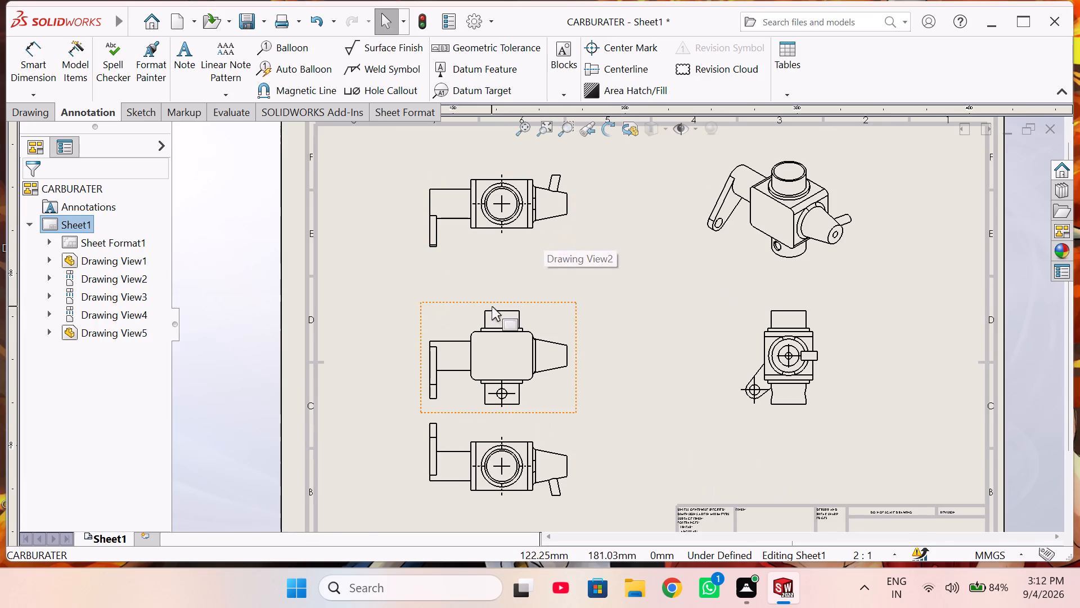
{"action": "left_click_drag", "start_coordinate": [507, 351], "coordinate": [504, 320]}
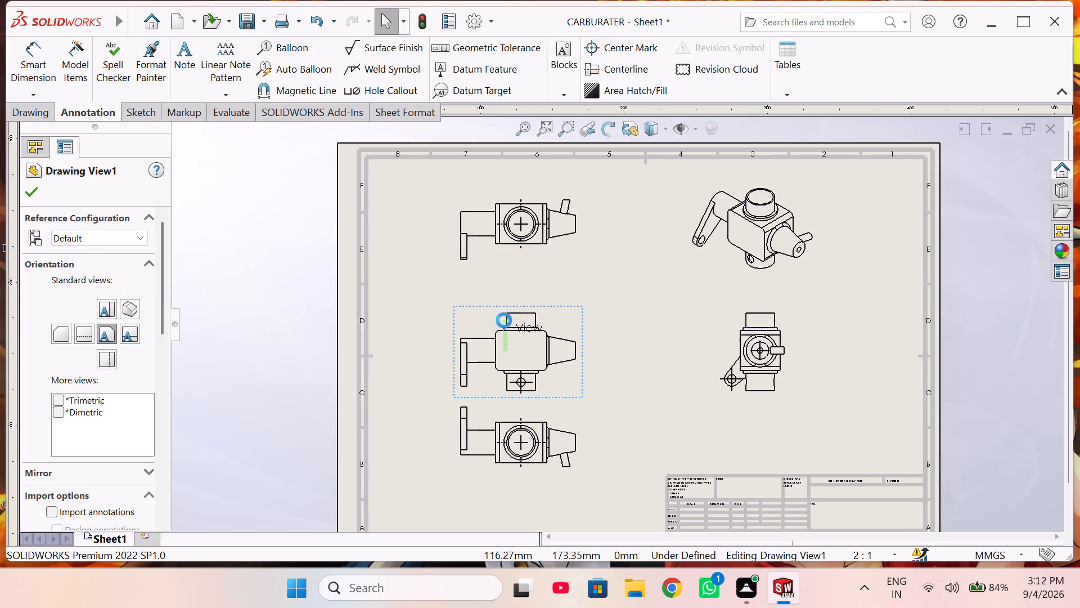
{"action": "left_click", "coordinate": [610, 332]}
{"action": "scroll", "coordinate": [523, 354], "scroll_direction": "down", "scroll_amount": 1}
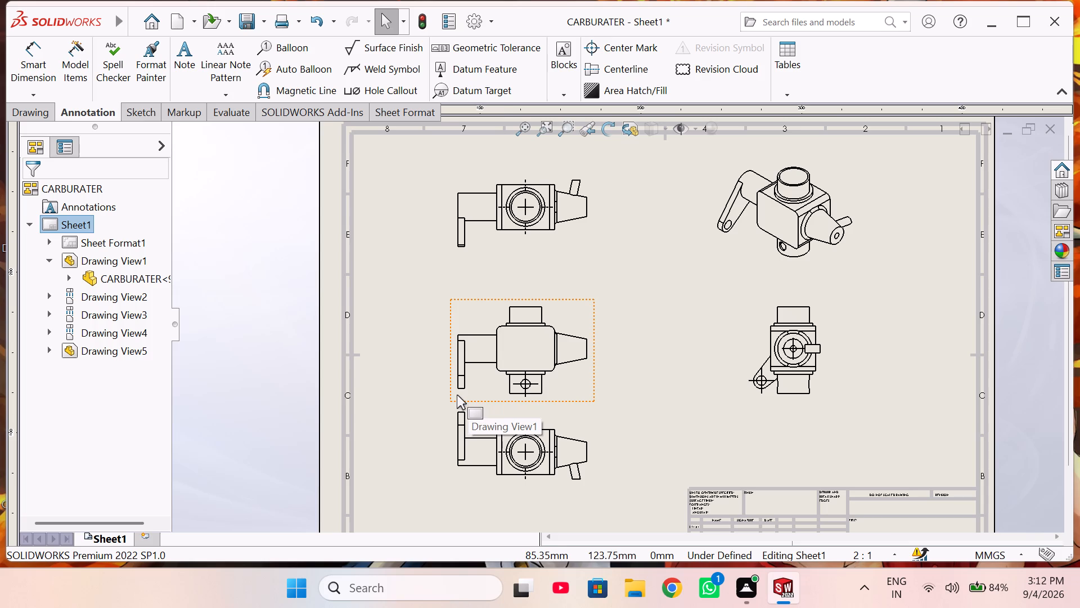
{"action": "scroll", "coordinate": [457, 395], "scroll_direction": "down", "scroll_amount": 2}
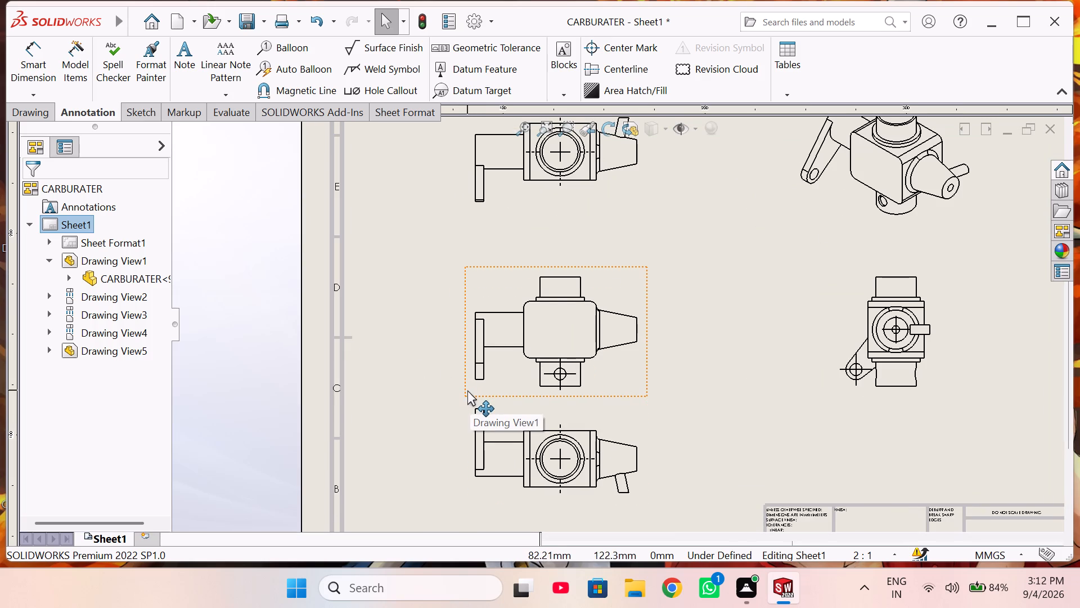
{"action": "left_click_drag", "start_coordinate": [467, 390], "coordinate": [469, 366]}
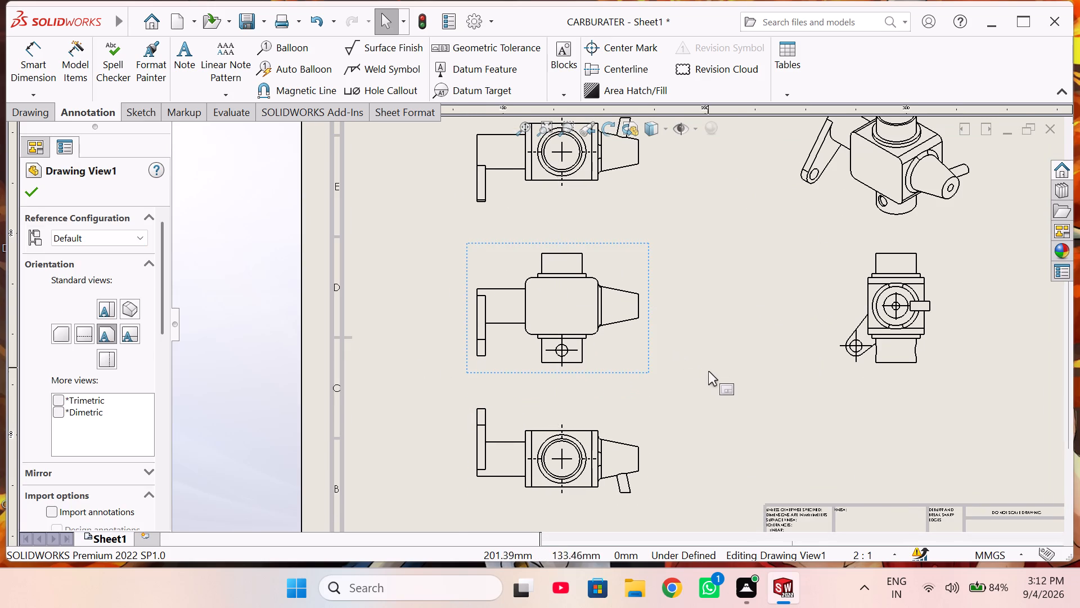
Move the isometric view toward the sheet's upper-right corner and bring the right side view closer to the front view.
{"action": "scroll", "coordinate": [708, 374], "scroll_direction": "up", "scroll_amount": 2}
{"action": "left_click_drag", "start_coordinate": [741, 262], "coordinate": [809, 282]}
{"action": "left_click_drag", "start_coordinate": [770, 354], "coordinate": [757, 348]}
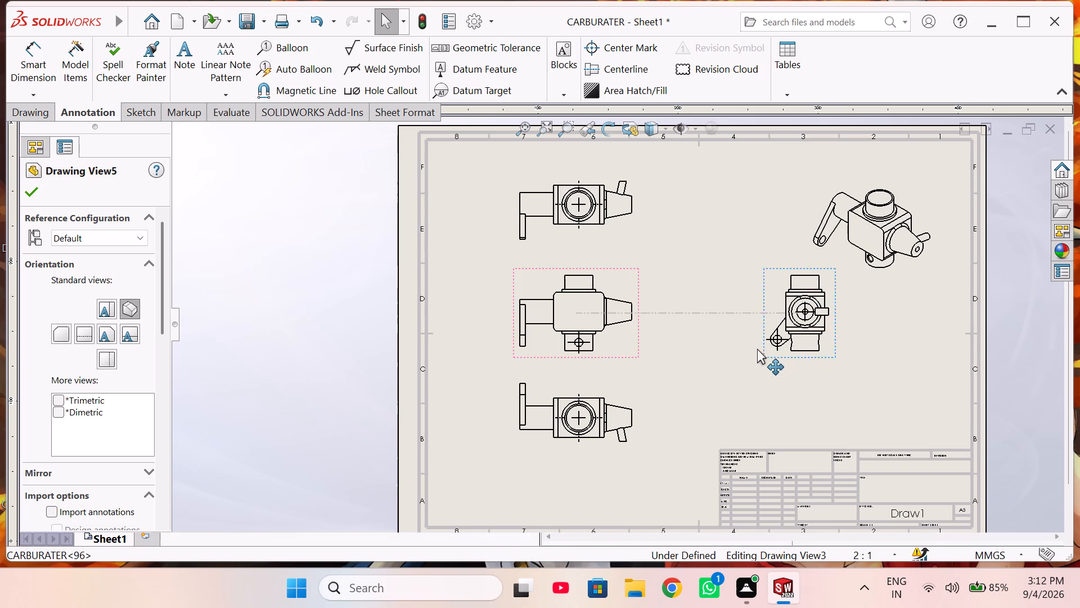
{"action": "left_click_drag", "start_coordinate": [757, 348], "coordinate": [699, 347]}
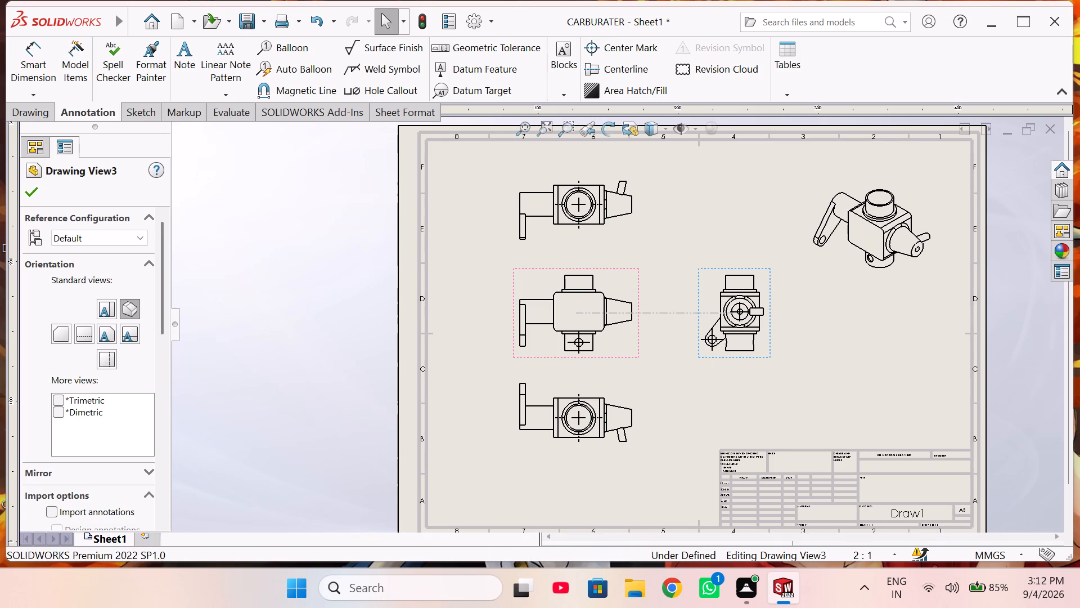
{"action": "left_click", "coordinate": [314, 298]}
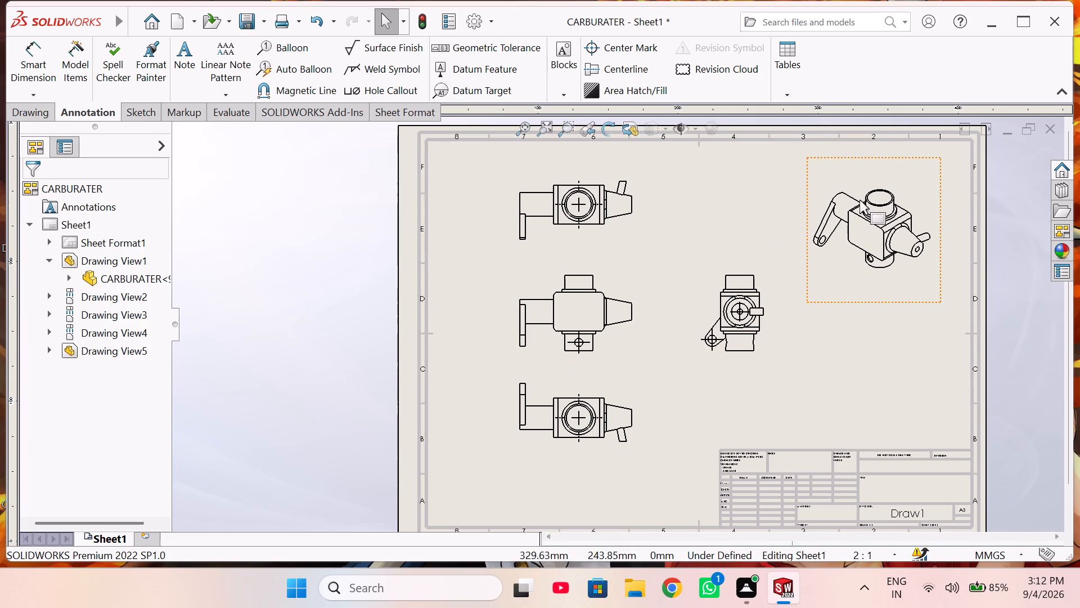
Set the isometric view's display style to Shaded With Edges.
{"action": "left_click", "coordinate": [832, 255]}
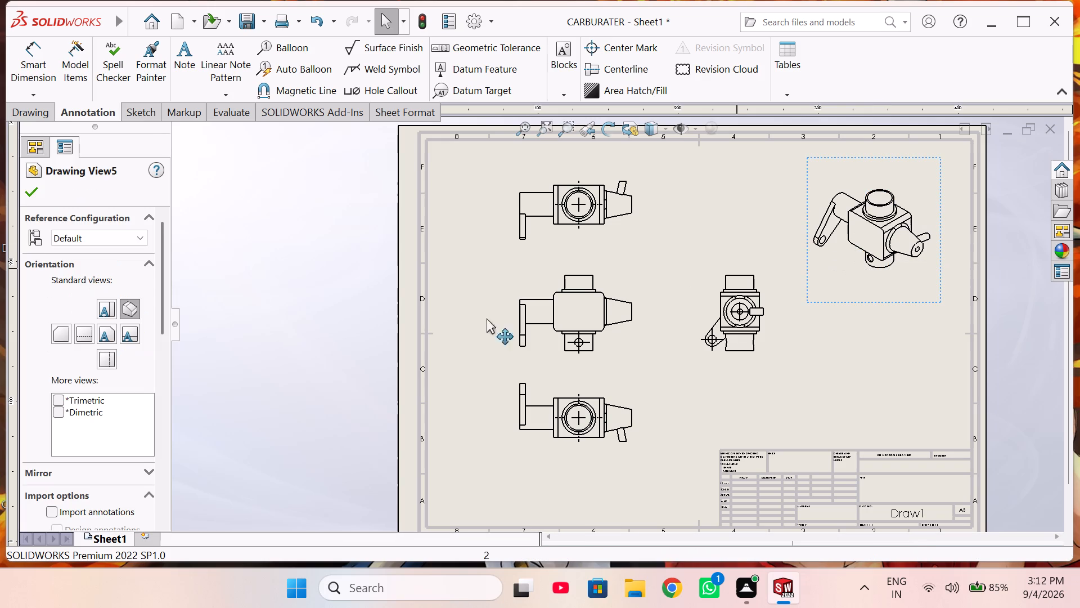
{"action": "scroll", "coordinate": [130, 420], "scroll_direction": "down", "scroll_amount": 9}
{"action": "left_click", "coordinate": [121, 292]}
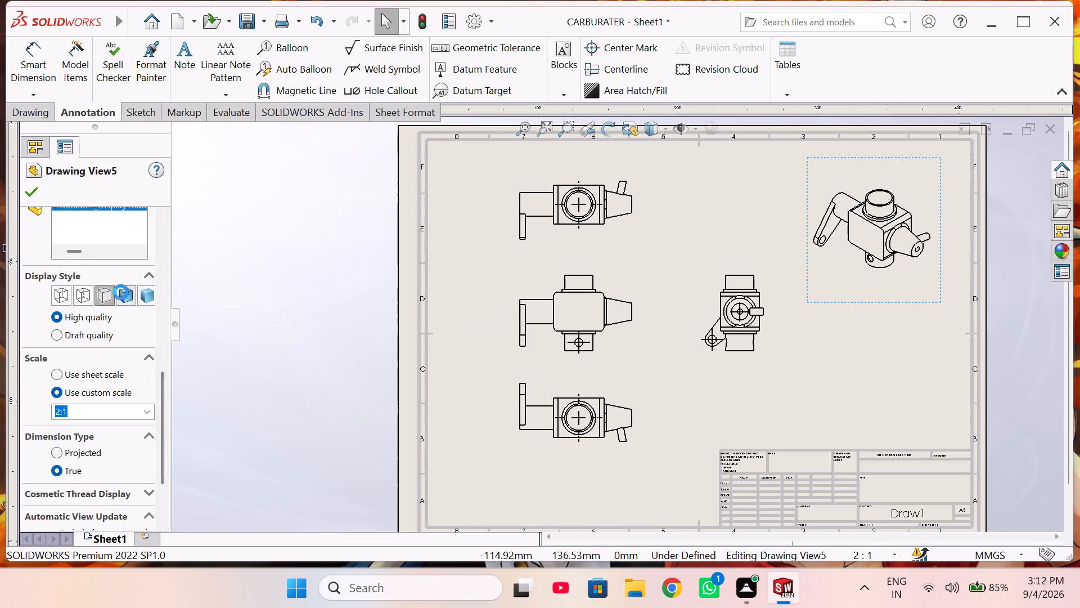
{"action": "left_click", "coordinate": [155, 294]}
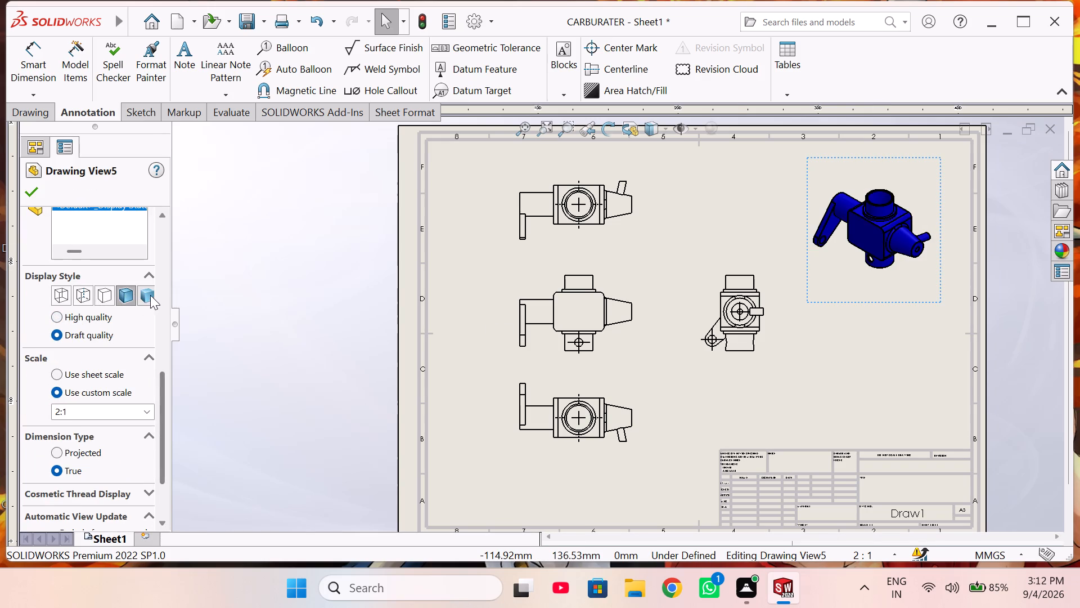
{"action": "left_click", "coordinate": [149, 296]}
{"action": "left_click", "coordinate": [128, 296]}
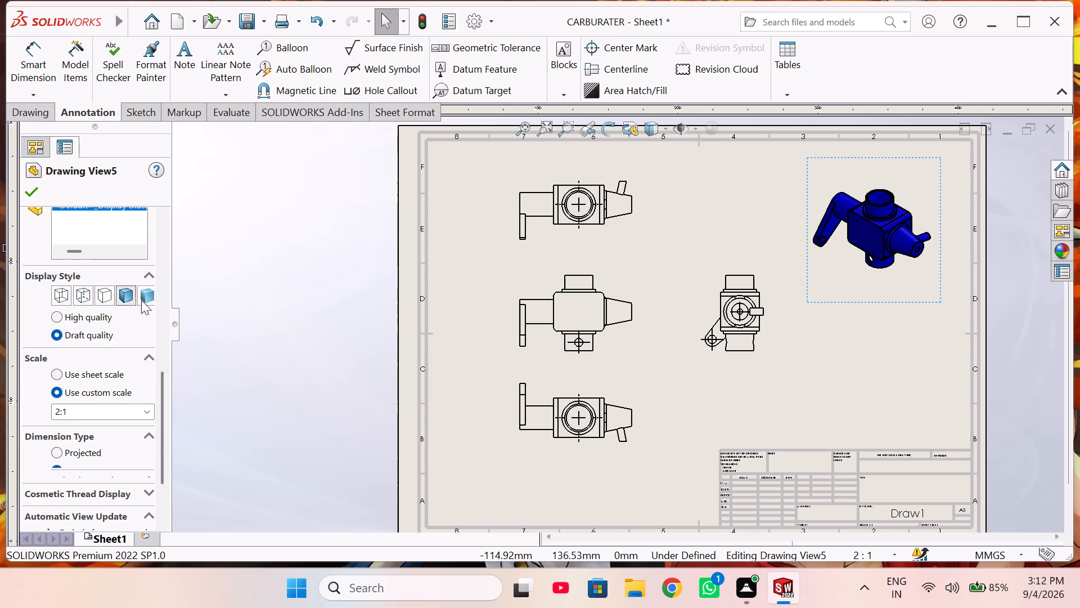
{"action": "left_click", "coordinate": [276, 331]}
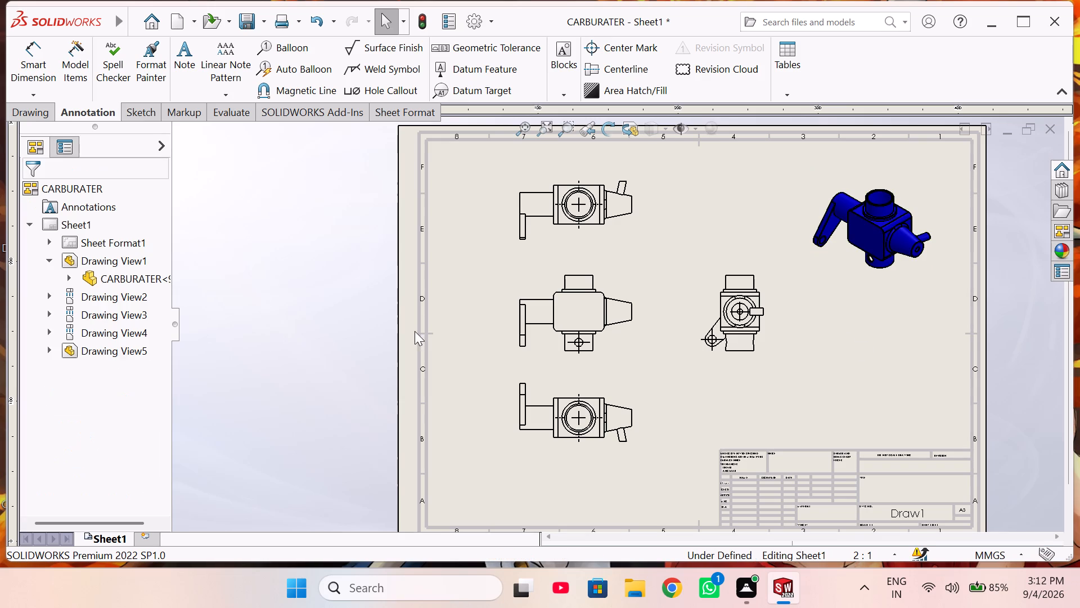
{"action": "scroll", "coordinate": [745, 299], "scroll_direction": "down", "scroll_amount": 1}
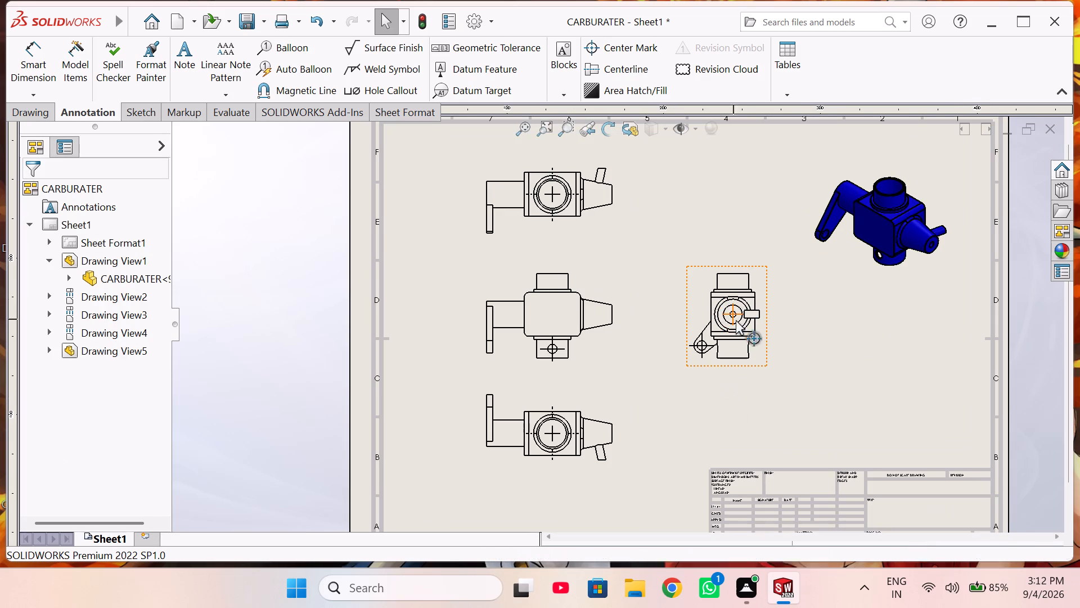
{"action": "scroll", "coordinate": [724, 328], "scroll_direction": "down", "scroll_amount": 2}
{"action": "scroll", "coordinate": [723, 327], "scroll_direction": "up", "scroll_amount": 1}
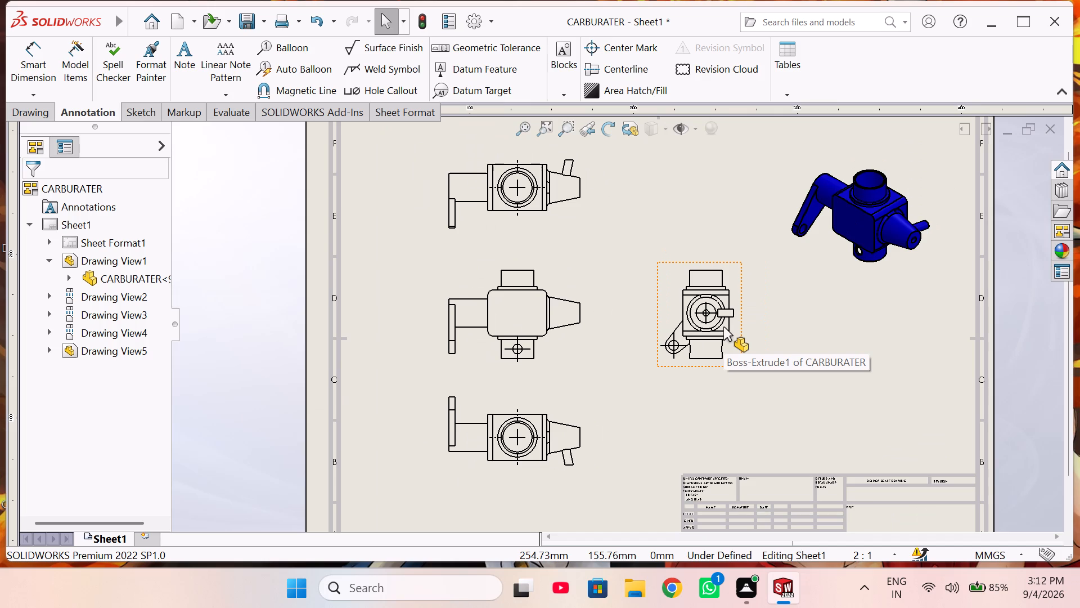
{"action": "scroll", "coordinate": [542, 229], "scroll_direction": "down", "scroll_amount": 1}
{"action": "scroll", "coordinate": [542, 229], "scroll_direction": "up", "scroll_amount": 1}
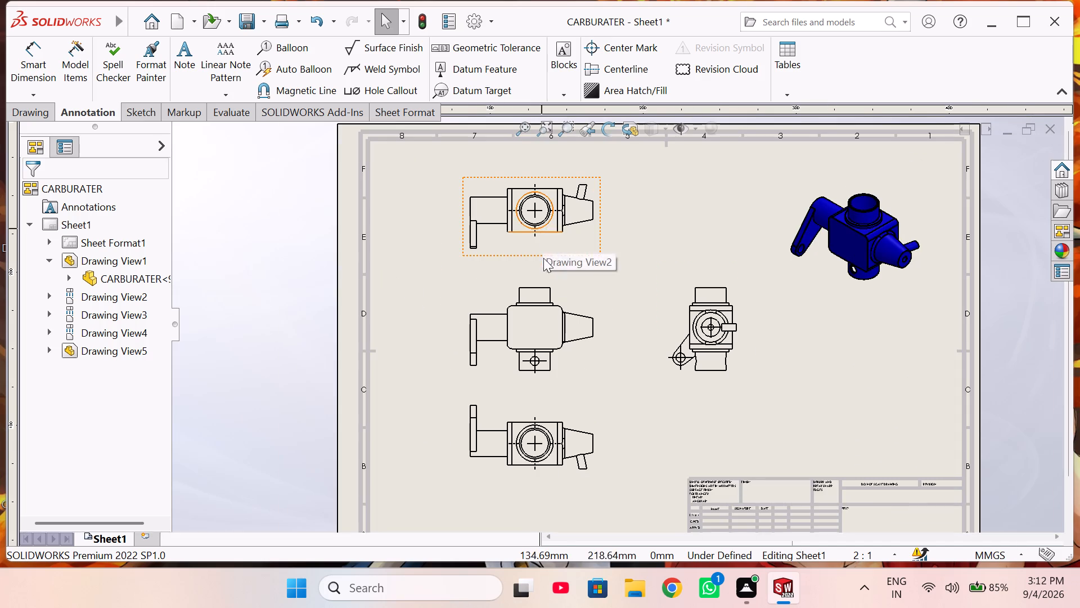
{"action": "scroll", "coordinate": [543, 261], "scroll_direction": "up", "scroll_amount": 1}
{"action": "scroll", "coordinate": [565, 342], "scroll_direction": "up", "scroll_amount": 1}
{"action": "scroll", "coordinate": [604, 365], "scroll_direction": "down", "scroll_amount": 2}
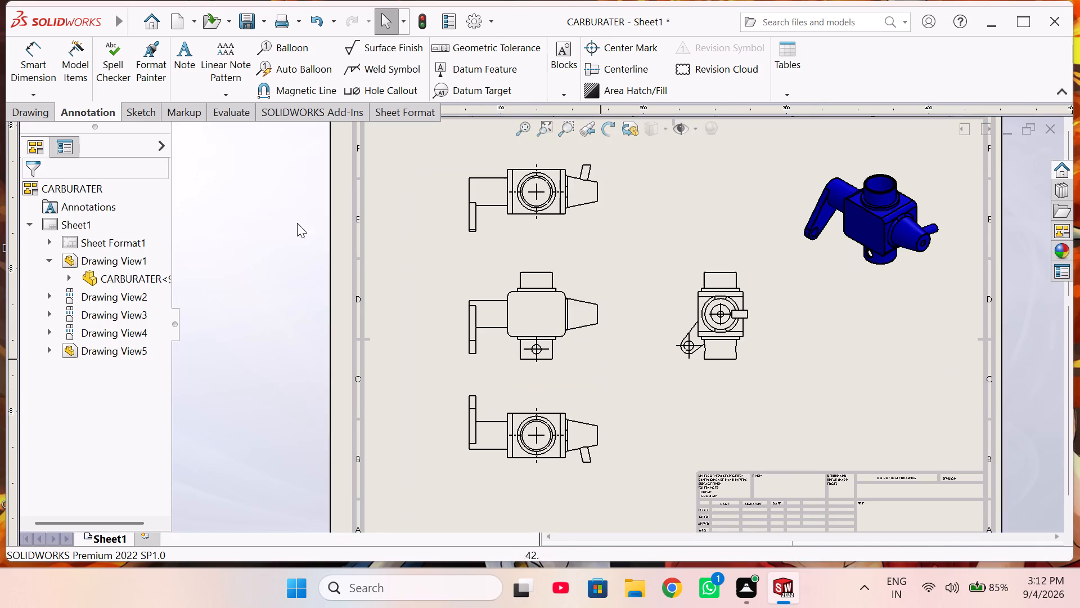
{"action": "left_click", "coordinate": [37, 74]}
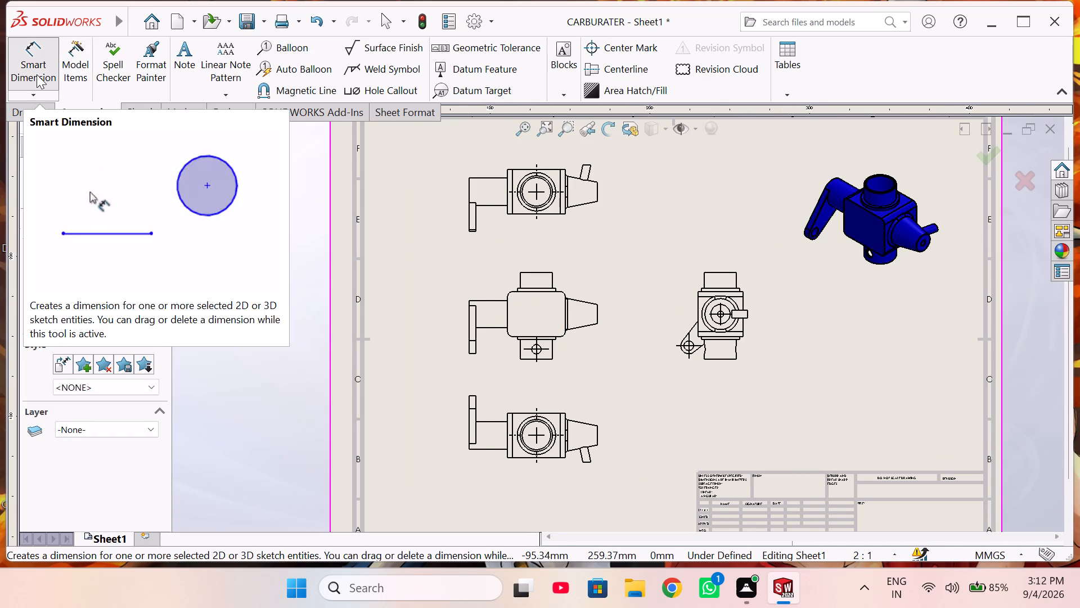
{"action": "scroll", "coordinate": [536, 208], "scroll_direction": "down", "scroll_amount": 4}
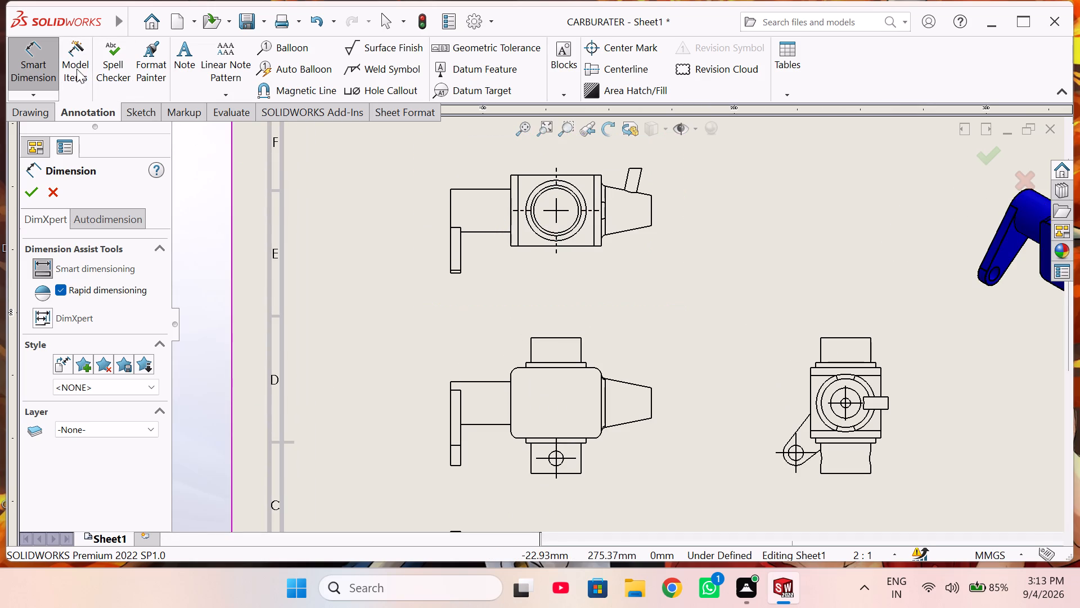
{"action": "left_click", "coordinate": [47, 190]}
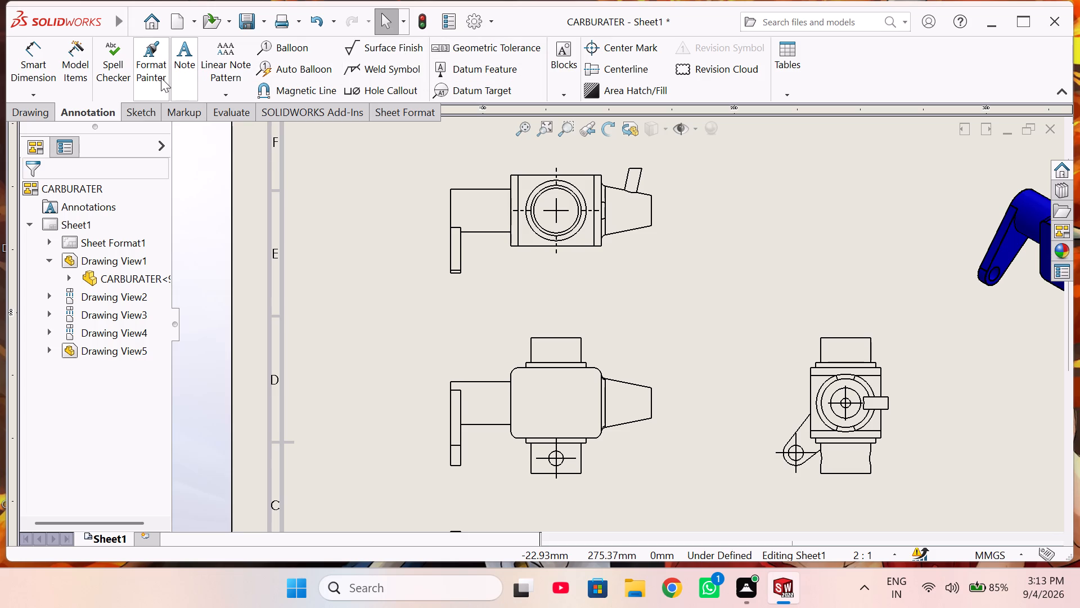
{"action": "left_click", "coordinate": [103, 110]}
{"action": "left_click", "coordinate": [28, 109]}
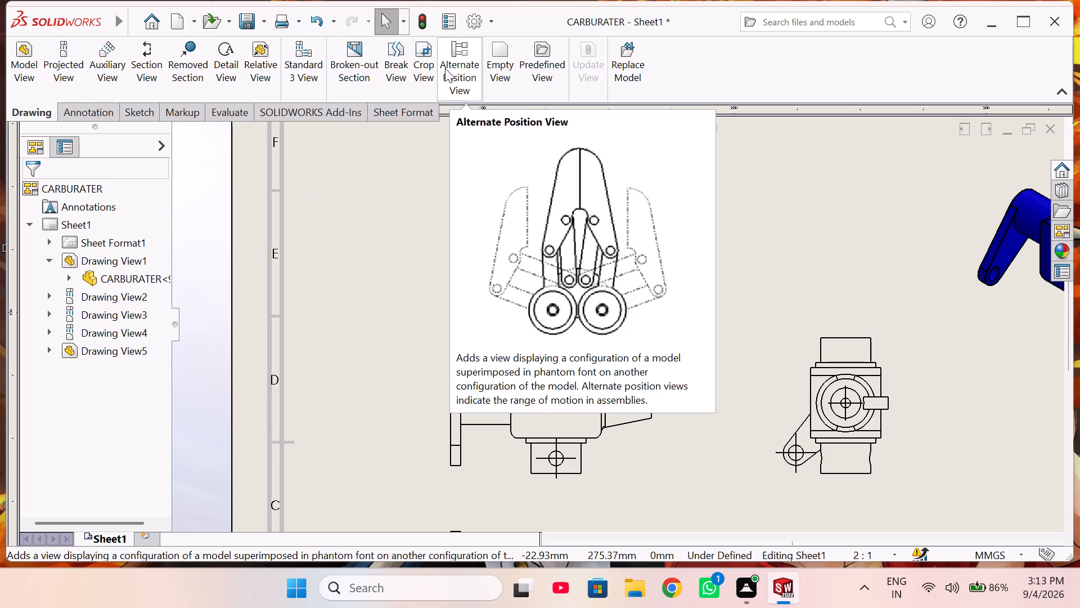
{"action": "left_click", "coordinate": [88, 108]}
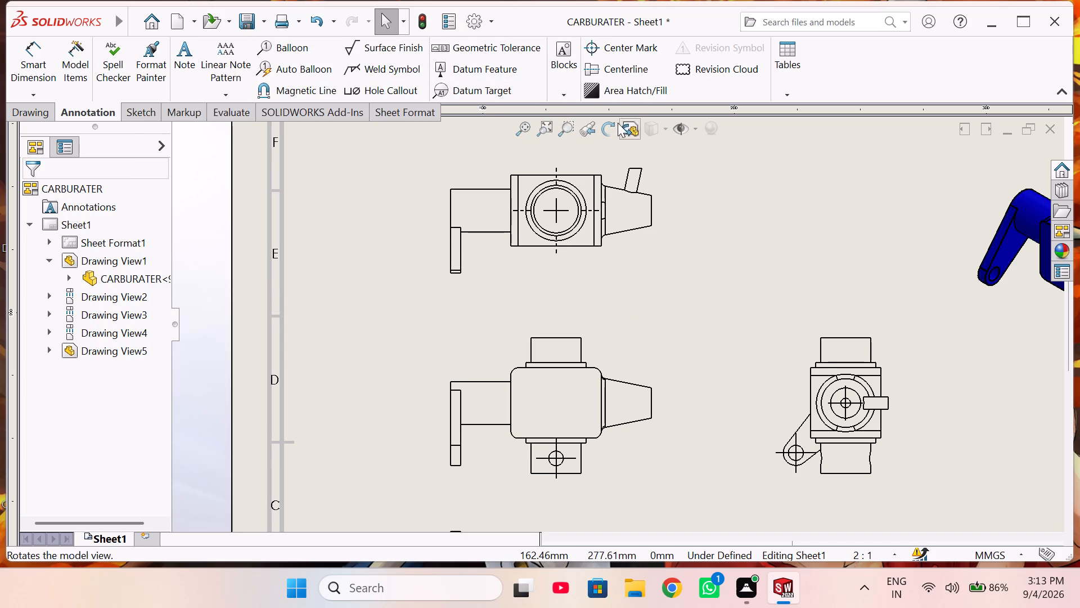
Add individual centerlines to the cylindrical lever shaft and the conical nozzle in the front view.
{"action": "left_click", "coordinate": [616, 66]}
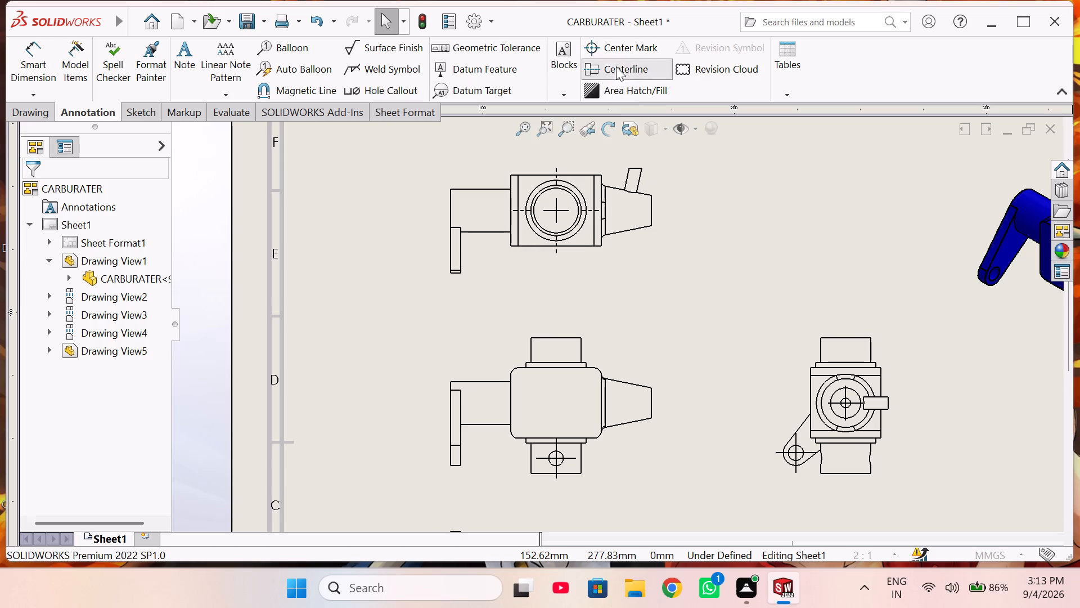
{"action": "left_click", "coordinate": [469, 403]}
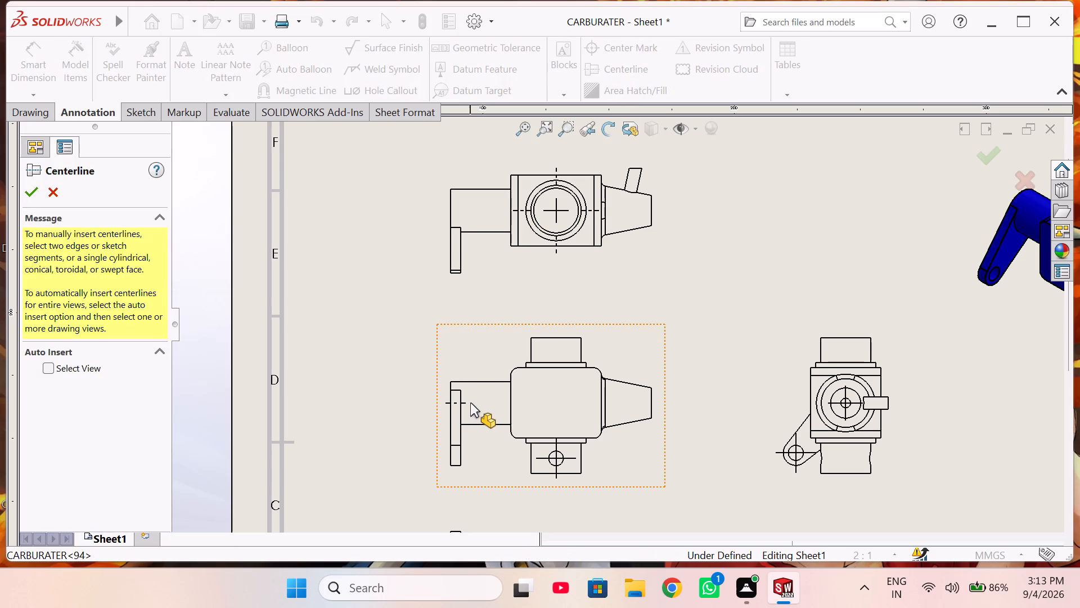
{"action": "left_click", "coordinate": [555, 399]}
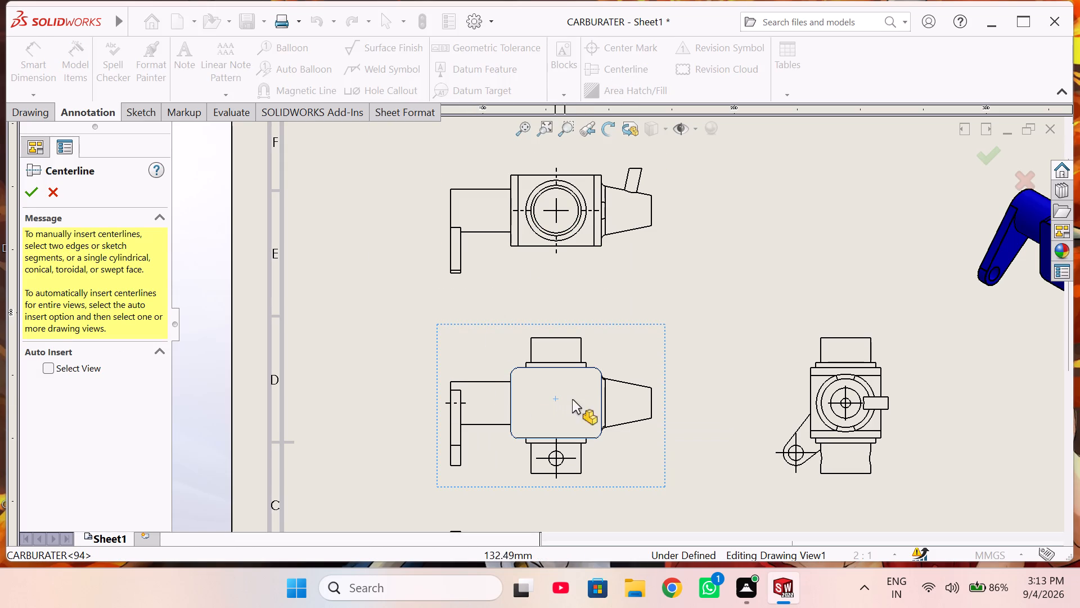
{"action": "left_click", "coordinate": [625, 402]}
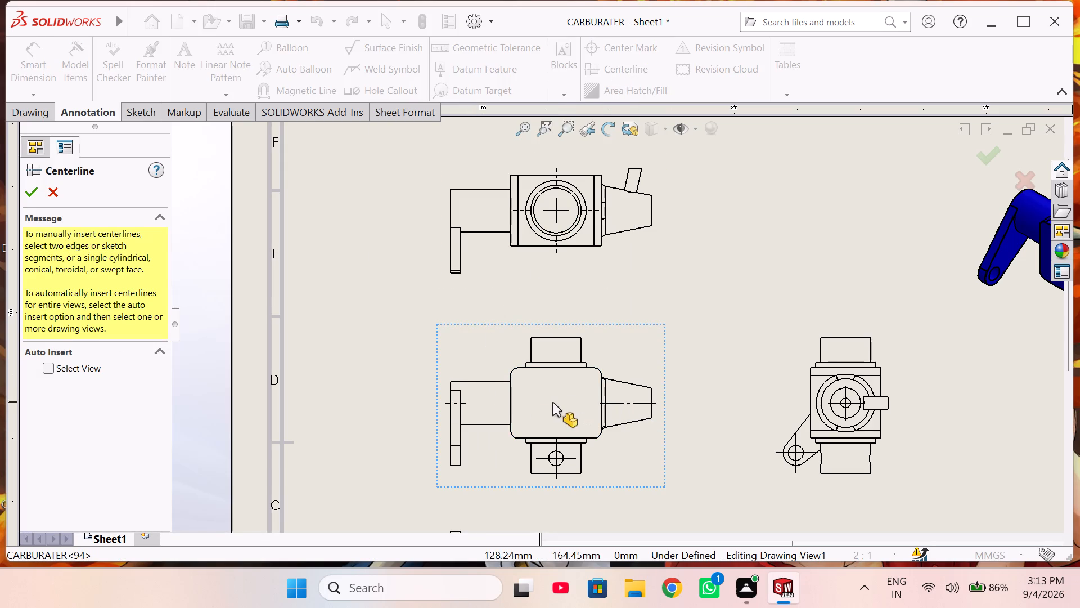
{"action": "left_click", "coordinate": [551, 406]}
{"action": "left_click", "coordinate": [556, 401]}
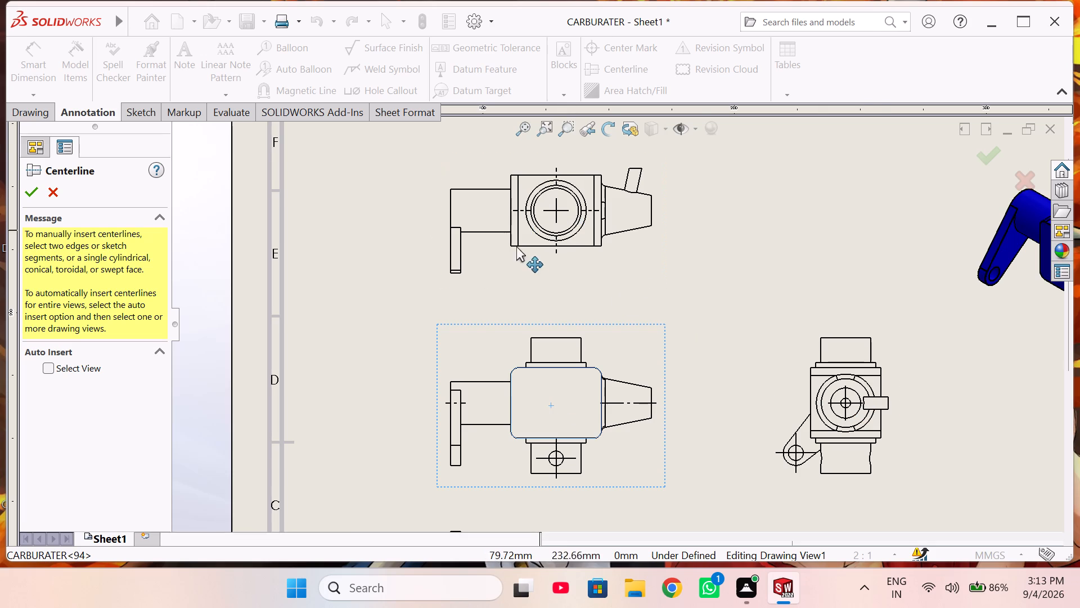
{"action": "scroll", "coordinate": [629, 267], "scroll_direction": "up", "scroll_amount": 3}
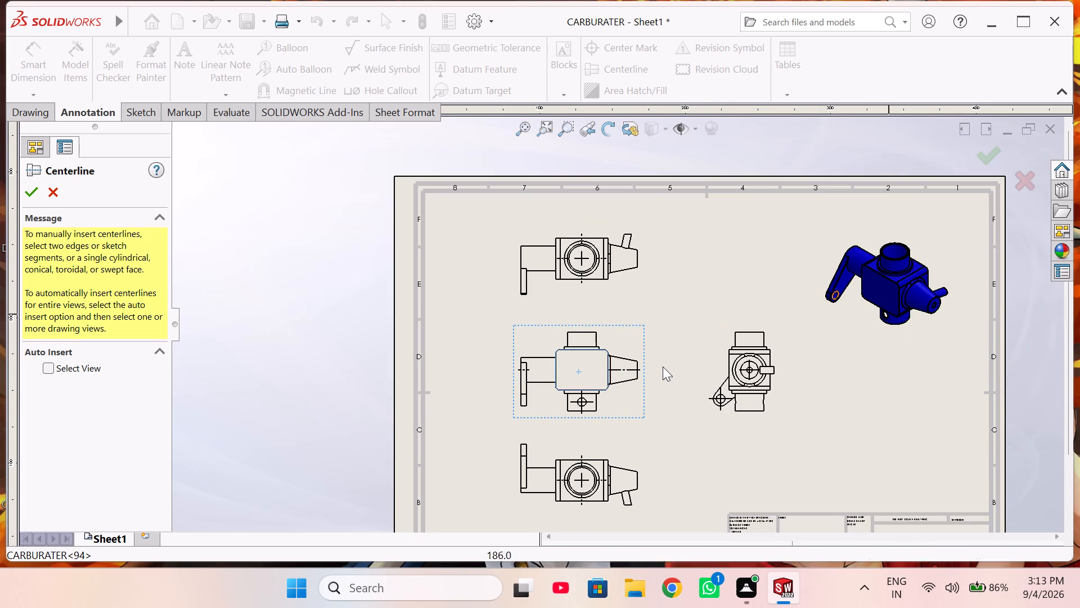
{"action": "left_click", "coordinate": [30, 196]}
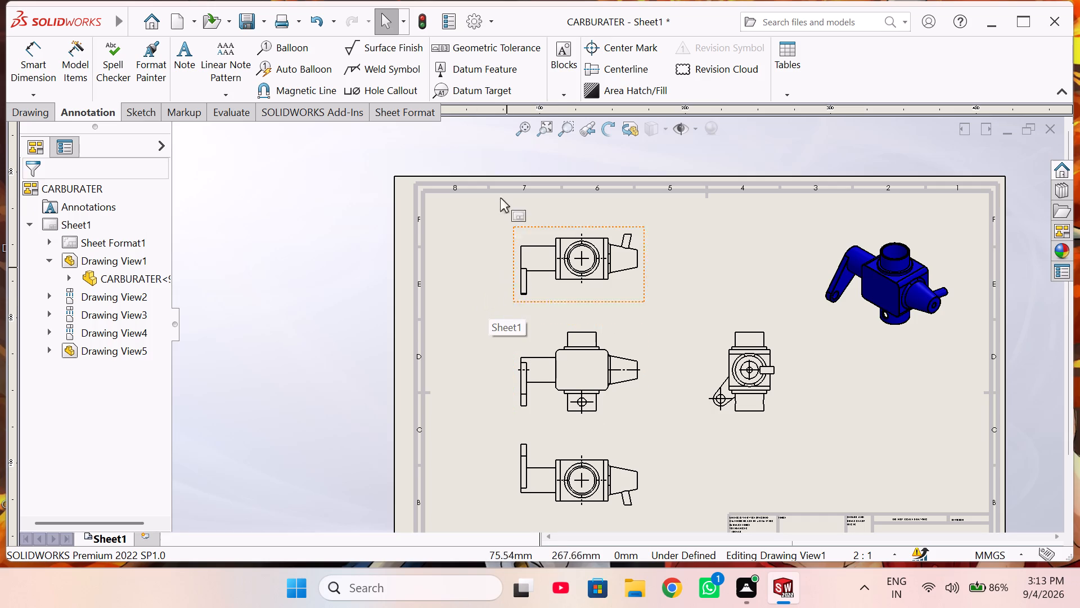
Auto-insert centerlines for the entire top, front, bottom and right side views.
{"action": "left_click", "coordinate": [603, 68]}
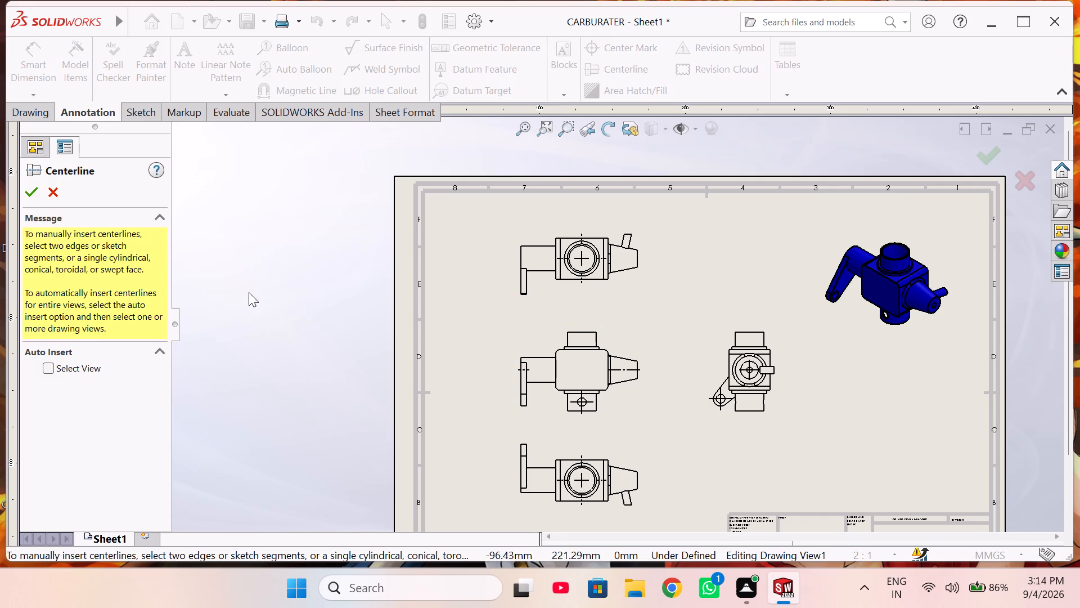
{"action": "left_click", "coordinate": [44, 366]}
{"action": "left_click", "coordinate": [528, 261]}
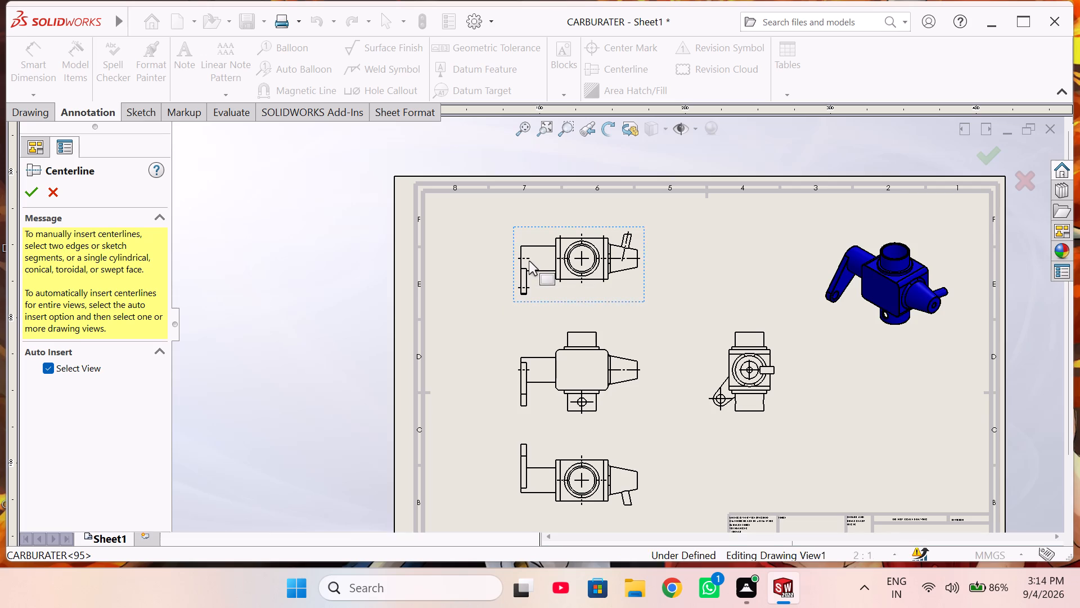
{"action": "left_click", "coordinate": [562, 378]}
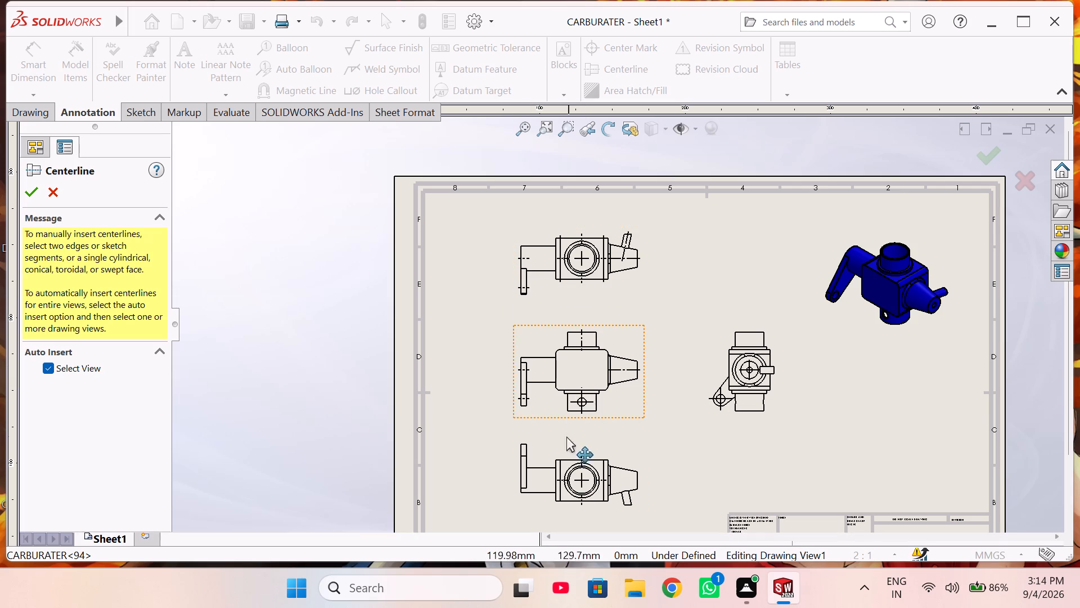
{"action": "left_click", "coordinate": [538, 479]}
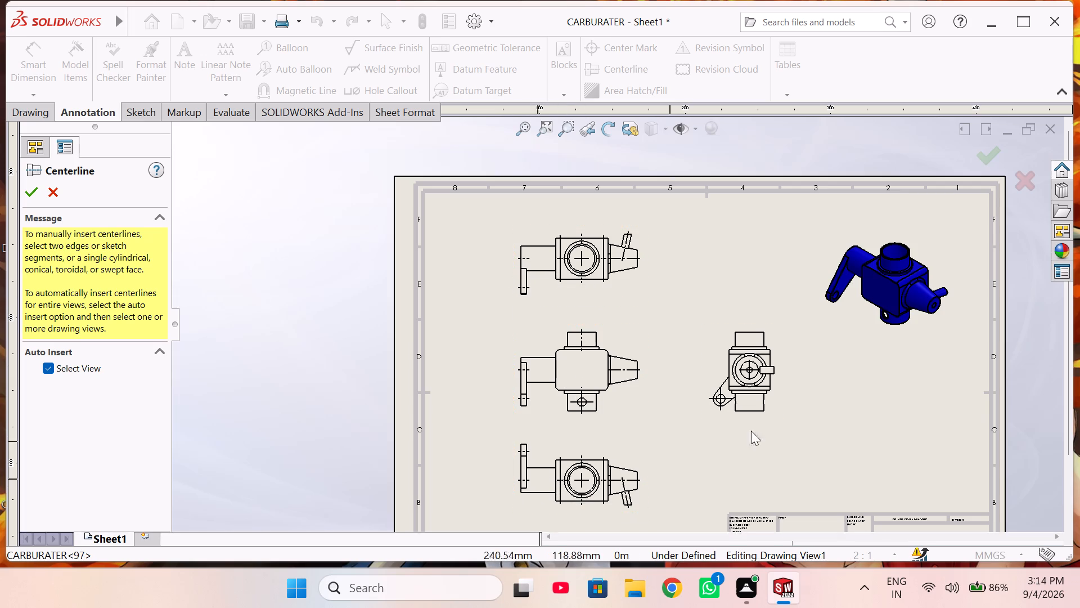
{"action": "left_click", "coordinate": [745, 340]}
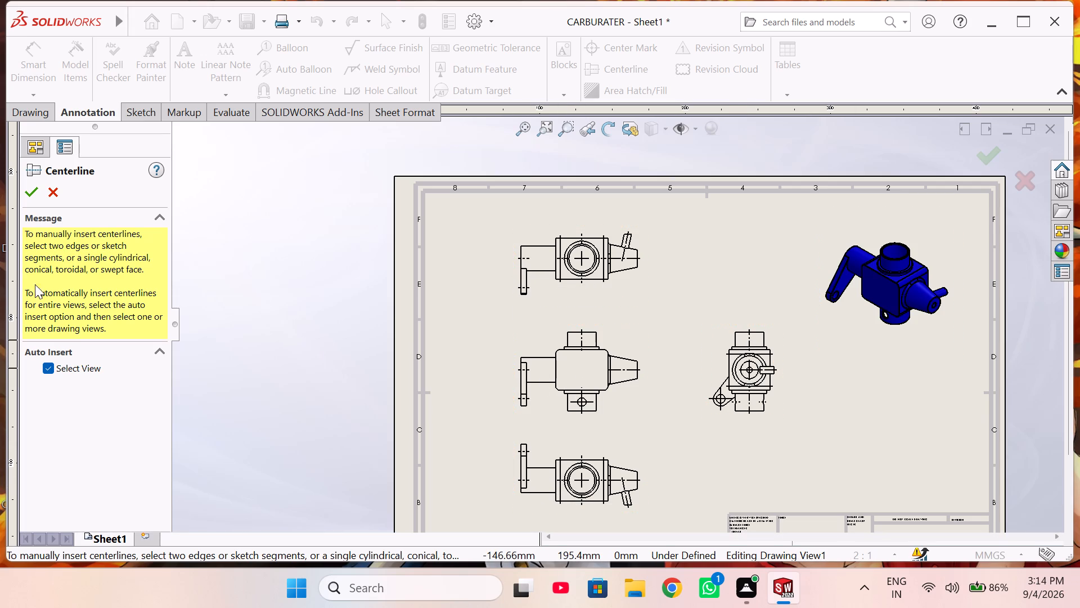
{"action": "left_click", "coordinate": [29, 194]}
Move the right side view slightly closer to the front view.
{"action": "scroll", "coordinate": [640, 485], "scroll_direction": "down", "scroll_amount": 1}
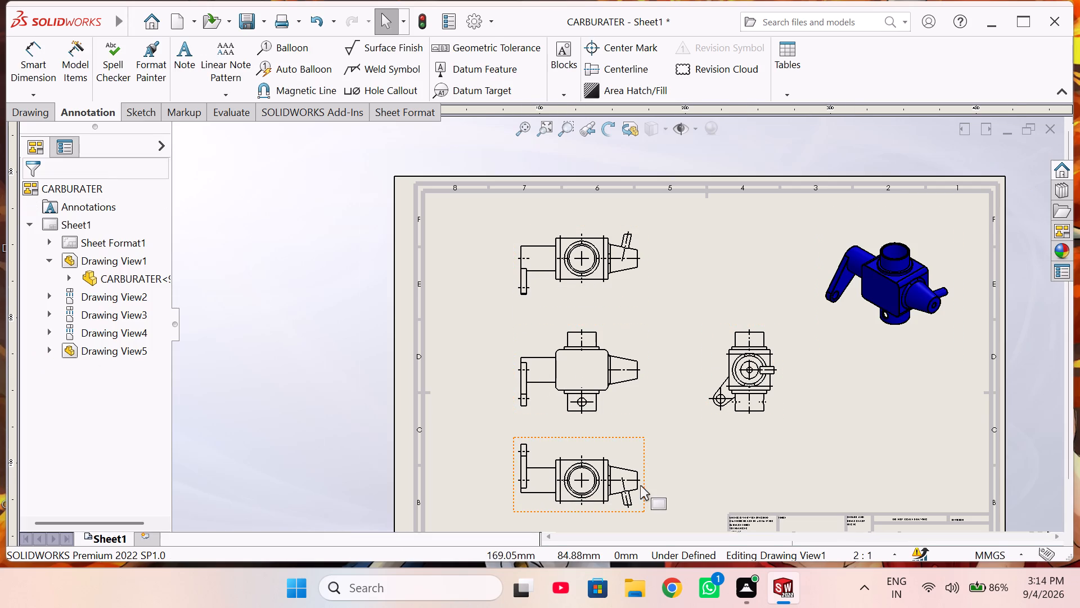
{"action": "scroll", "coordinate": [640, 485], "scroll_direction": "down", "scroll_amount": 1}
{"action": "scroll", "coordinate": [719, 385], "scroll_direction": "down", "scroll_amount": 1}
{"action": "left_click_drag", "start_coordinate": [726, 373], "coordinate": [717, 370]}
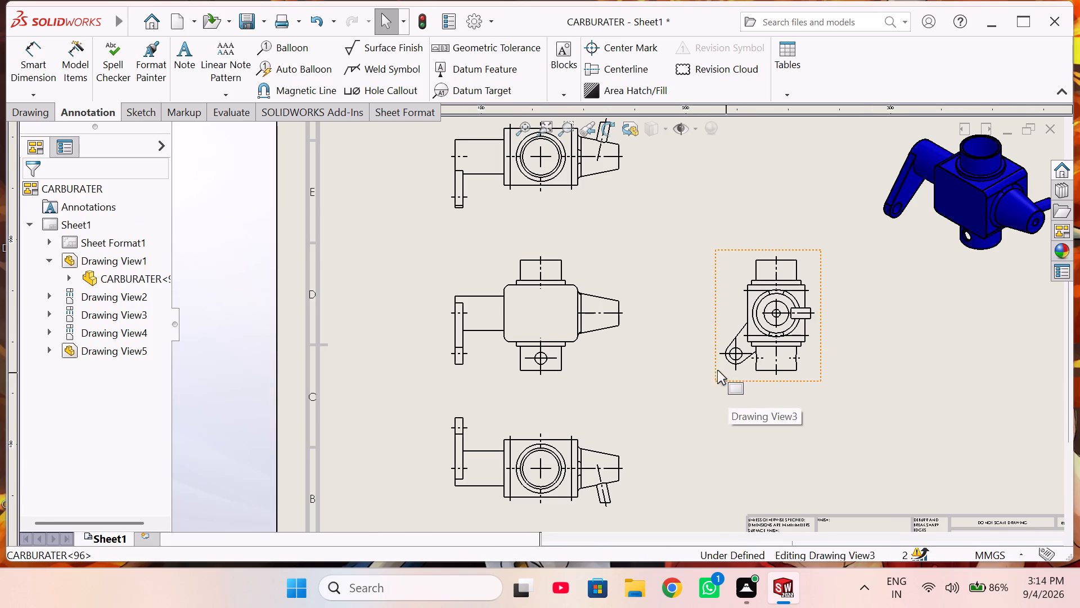
{"action": "left_click_drag", "start_coordinate": [717, 370], "coordinate": [705, 370]}
{"action": "left_click", "coordinate": [691, 401]}
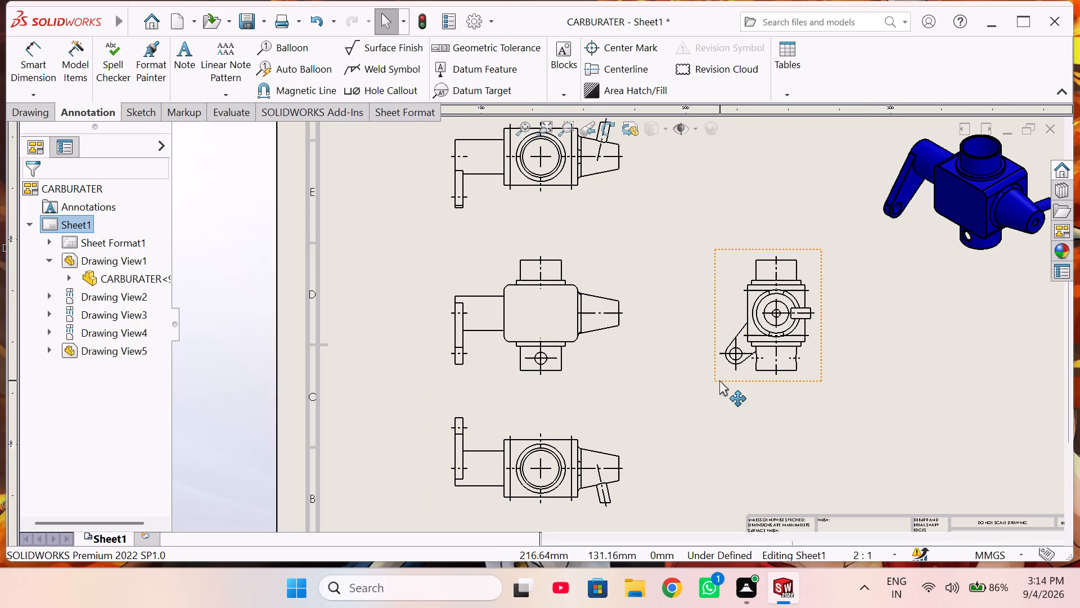
{"action": "left_click", "coordinate": [719, 375]}
{"action": "left_click", "coordinate": [717, 408]}
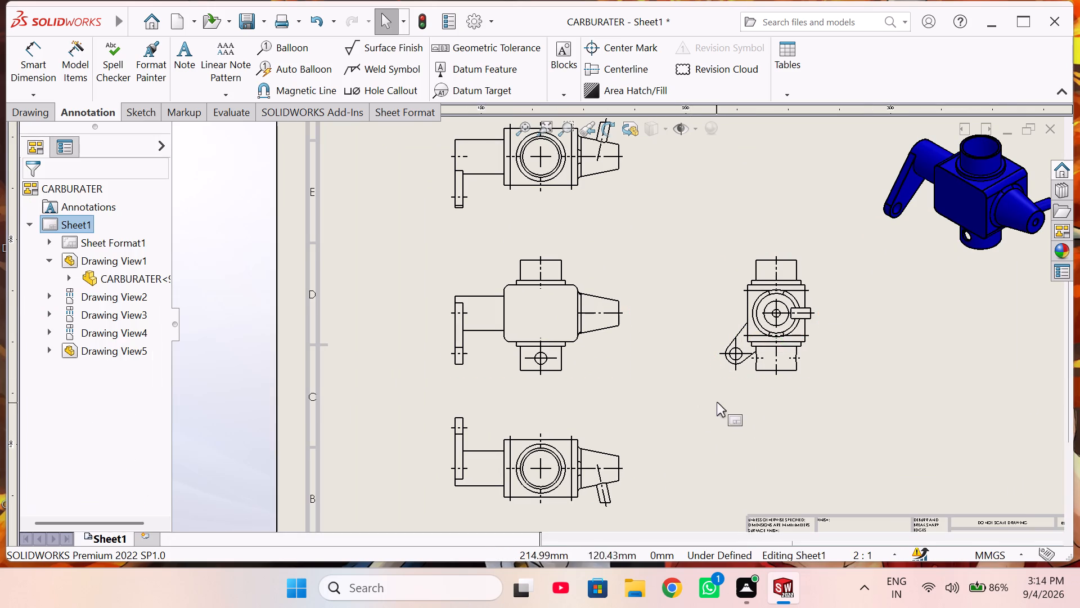
{"action": "left_click_drag", "start_coordinate": [716, 380], "coordinate": [712, 380]}
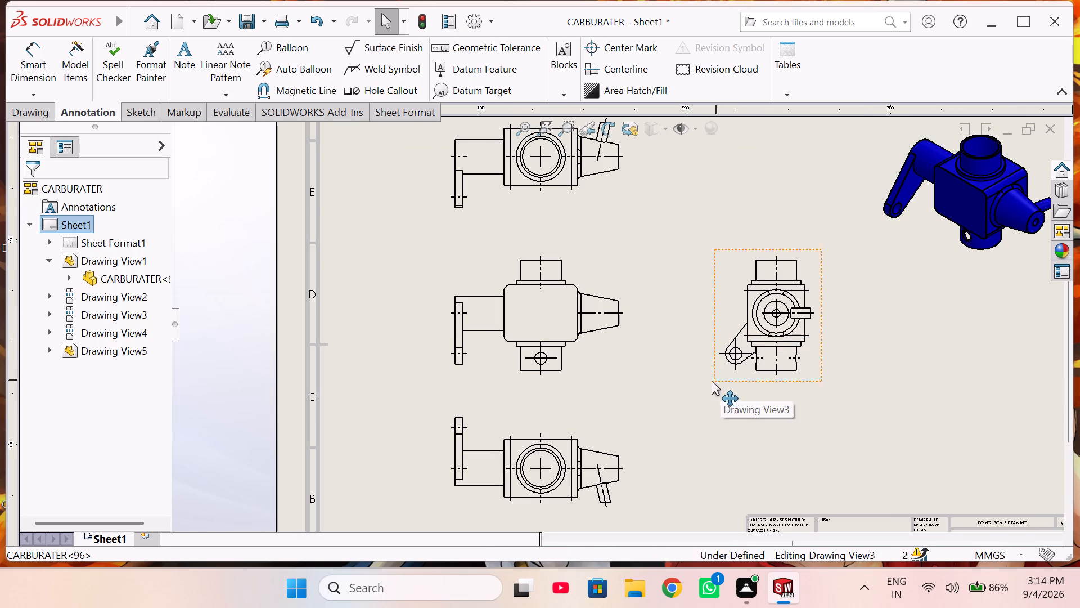
{"action": "left_click_drag", "start_coordinate": [712, 380], "coordinate": [703, 379]}
{"action": "scroll", "coordinate": [570, 270], "scroll_direction": "up", "scroll_amount": 3}
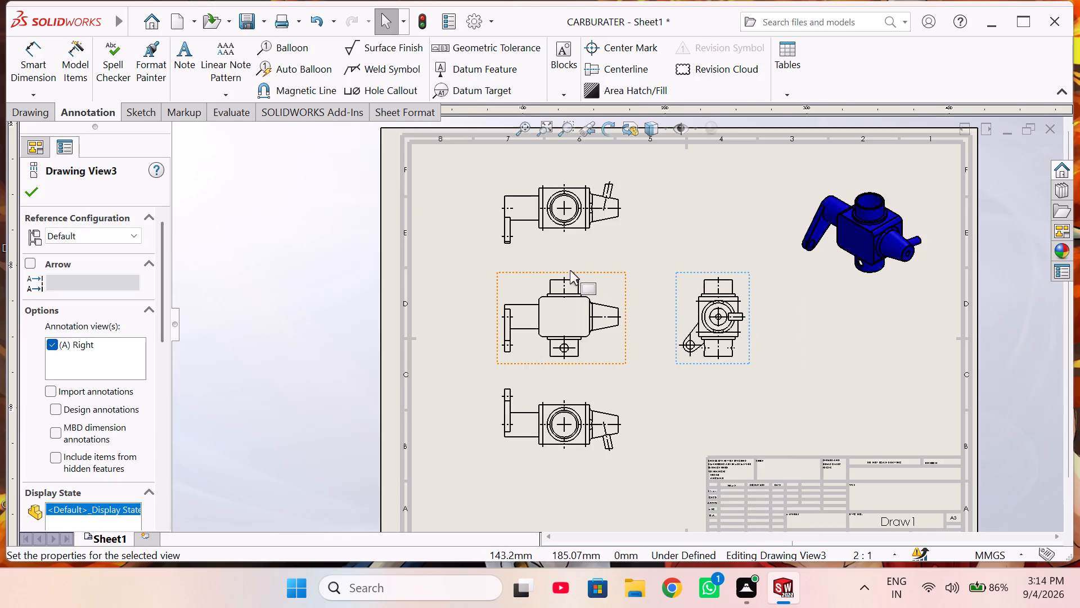
{"action": "scroll", "coordinate": [570, 270], "scroll_direction": "up", "scroll_amount": 1}
{"action": "left_click", "coordinate": [31, 197]}
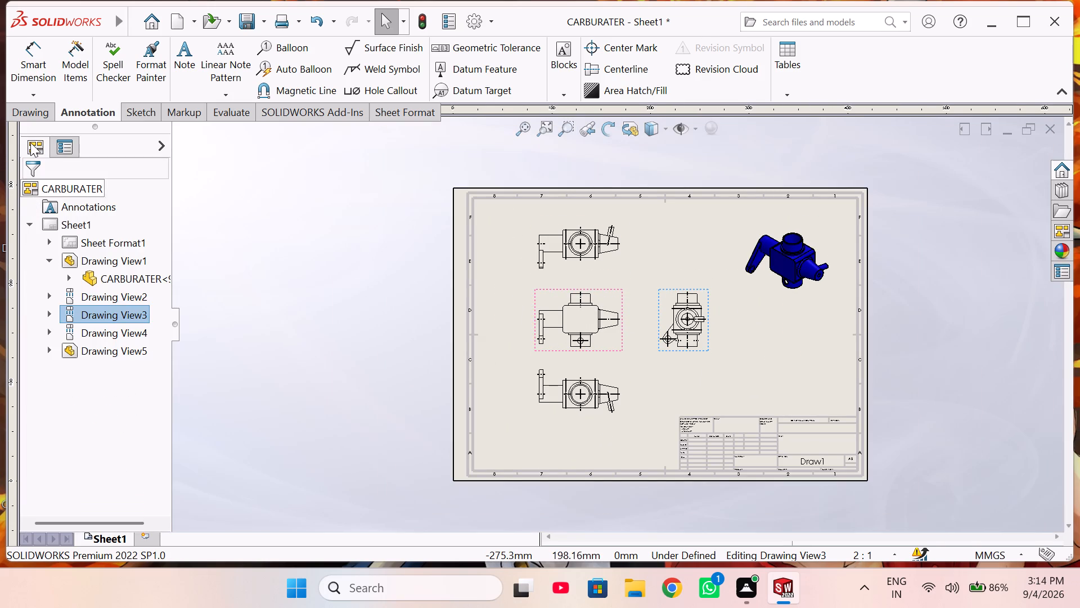
Dimension the angle between the inclined pin's centerline and the horizontal centerline of the nozzle in the top view.
{"action": "left_click", "coordinate": [30, 77]}
{"action": "scroll", "coordinate": [535, 242], "scroll_direction": "down", "scroll_amount": 3}
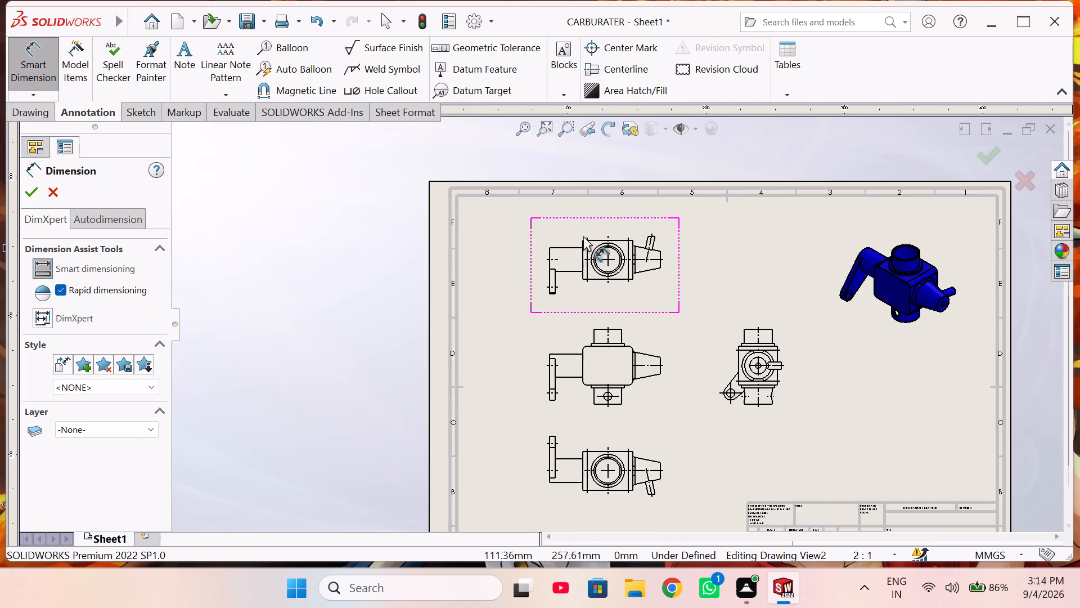
{"action": "scroll", "coordinate": [583, 236], "scroll_direction": "down", "scroll_amount": 1}
{"action": "scroll", "coordinate": [628, 292], "scroll_direction": "down", "scroll_amount": 1}
{"action": "scroll", "coordinate": [609, 205], "scroll_direction": "down", "scroll_amount": 4}
{"action": "scroll", "coordinate": [620, 278], "scroll_direction": "down", "scroll_amount": 2}
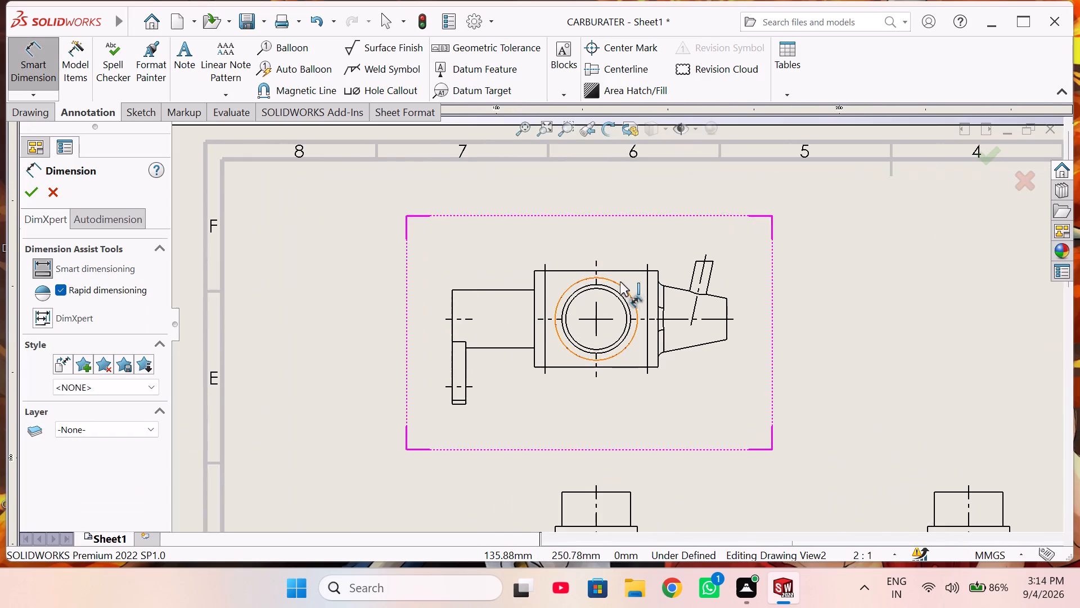
{"action": "scroll", "coordinate": [614, 291], "scroll_direction": "down", "scroll_amount": 4}
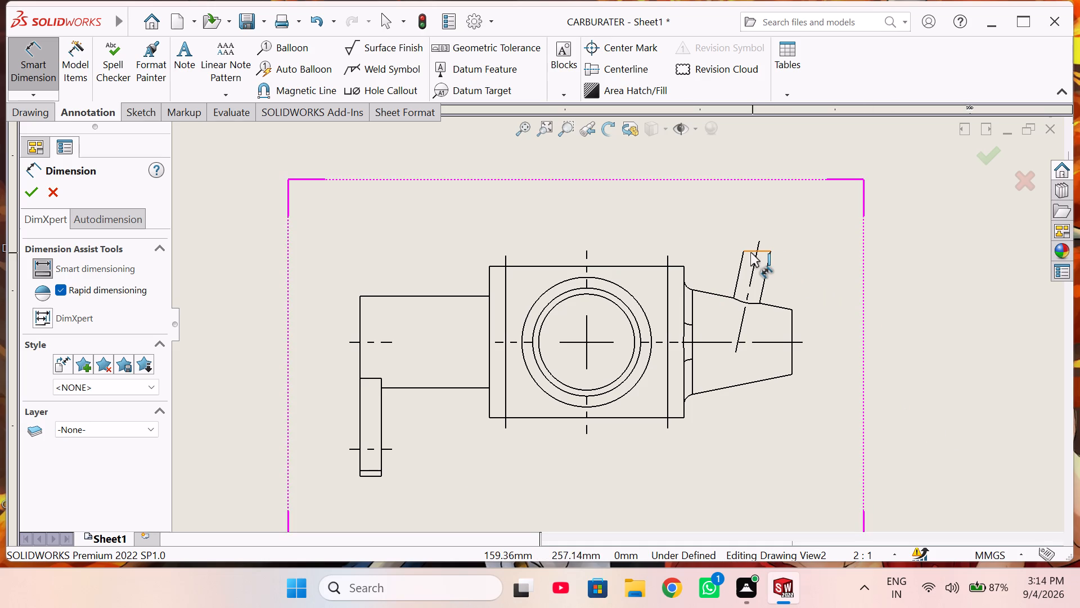
{"action": "scroll", "coordinate": [746, 249], "scroll_direction": "down", "scroll_amount": 3}
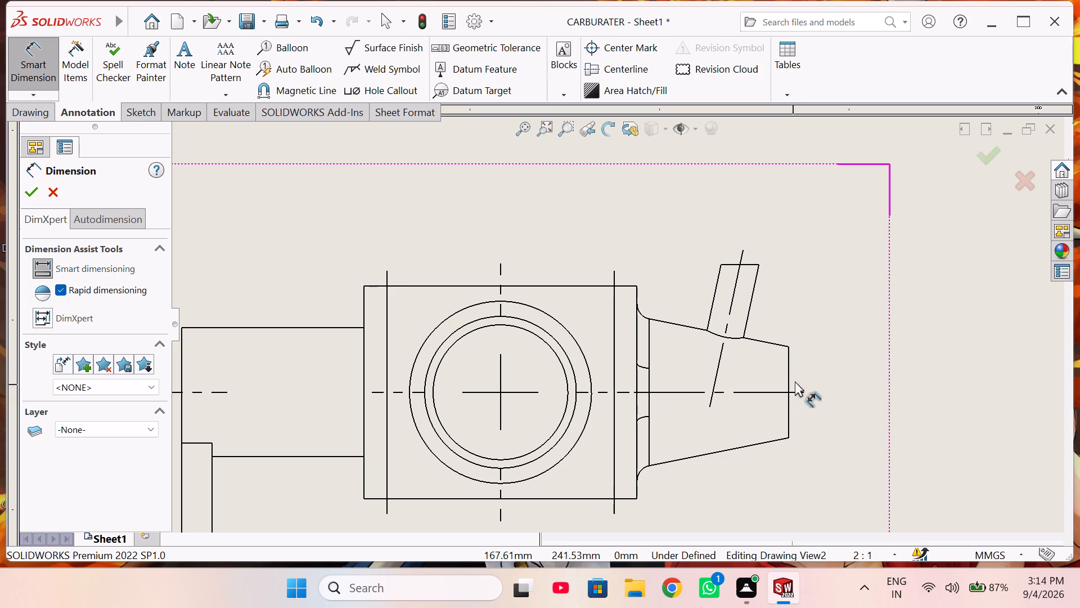
{"action": "left_click", "coordinate": [742, 263]}
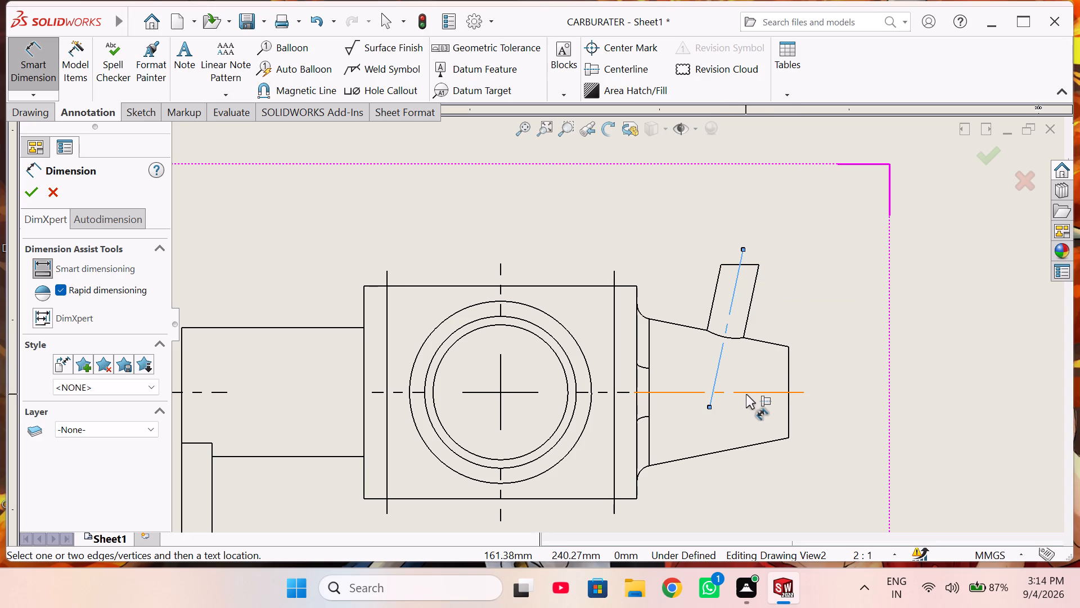
{"action": "left_click", "coordinate": [739, 391]}
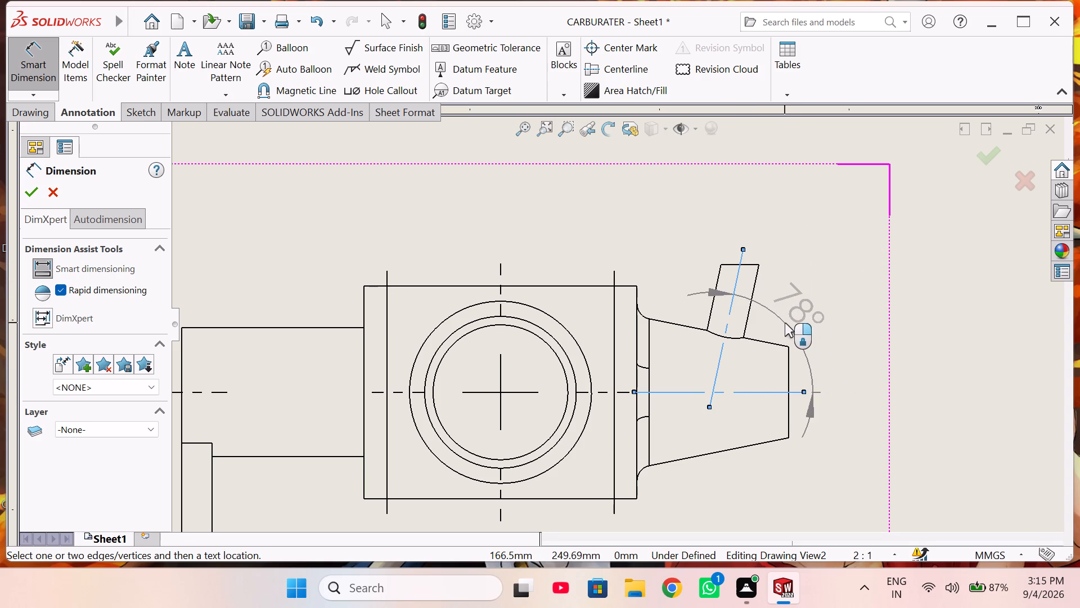
{"action": "left_click", "coordinate": [784, 323]}
Dimension the vertical distance from the inclined pin's upper corner to the nozzle's horizontal centerline in the top view.
{"action": "left_click", "coordinate": [761, 257]}
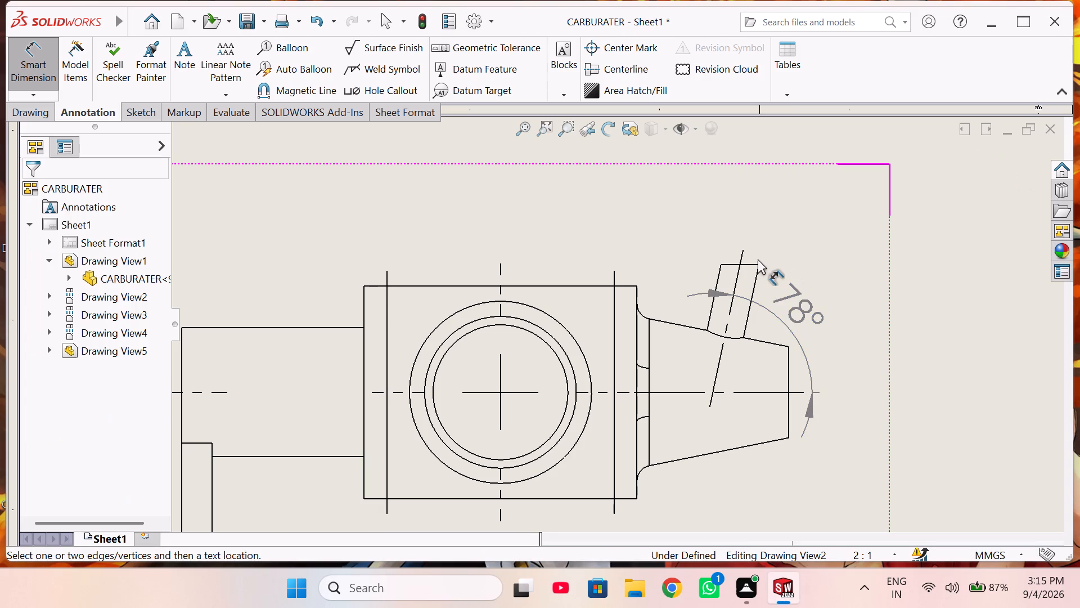
{"action": "left_click", "coordinate": [759, 265]}
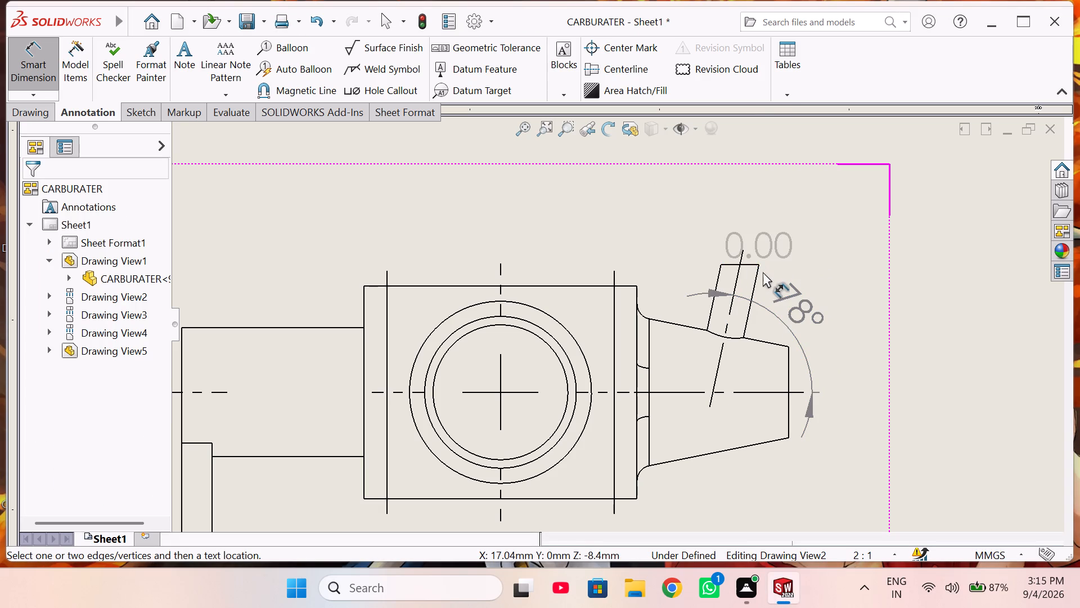
{"action": "left_click", "coordinate": [788, 392]}
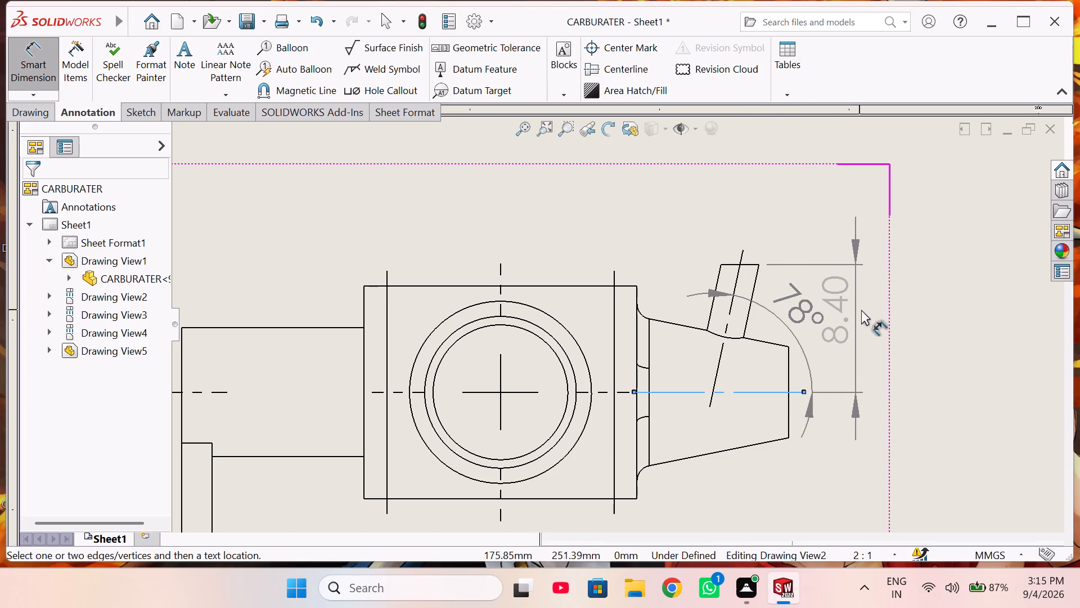
{"action": "left_click", "coordinate": [873, 319]}
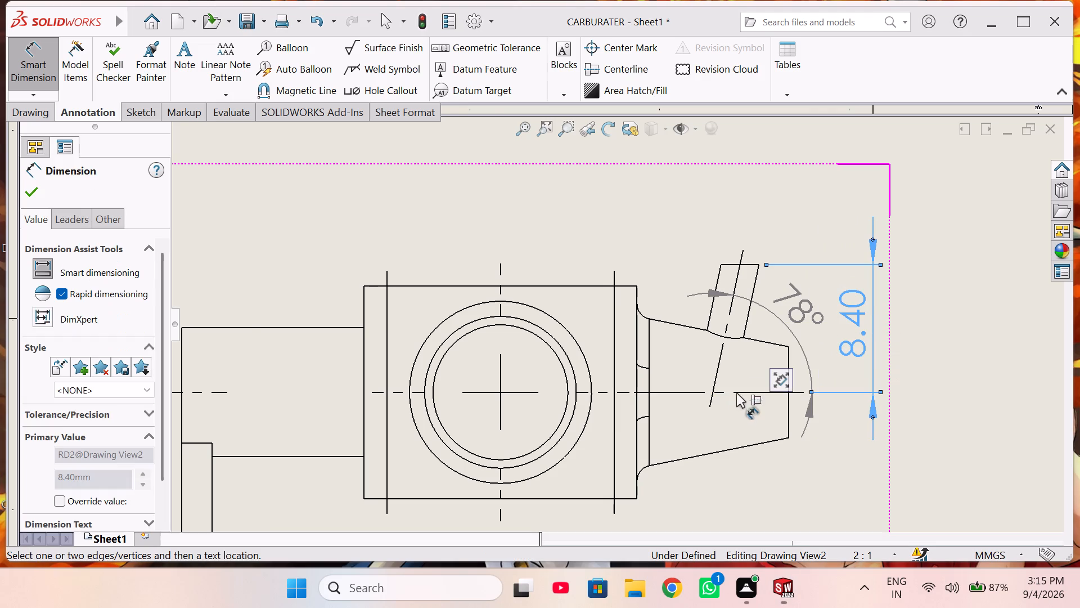
Dimension the diameters of the outermost and innermost concentric circles on the body in the top view.
{"action": "scroll", "coordinate": [731, 399], "scroll_direction": "up", "scroll_amount": 4}
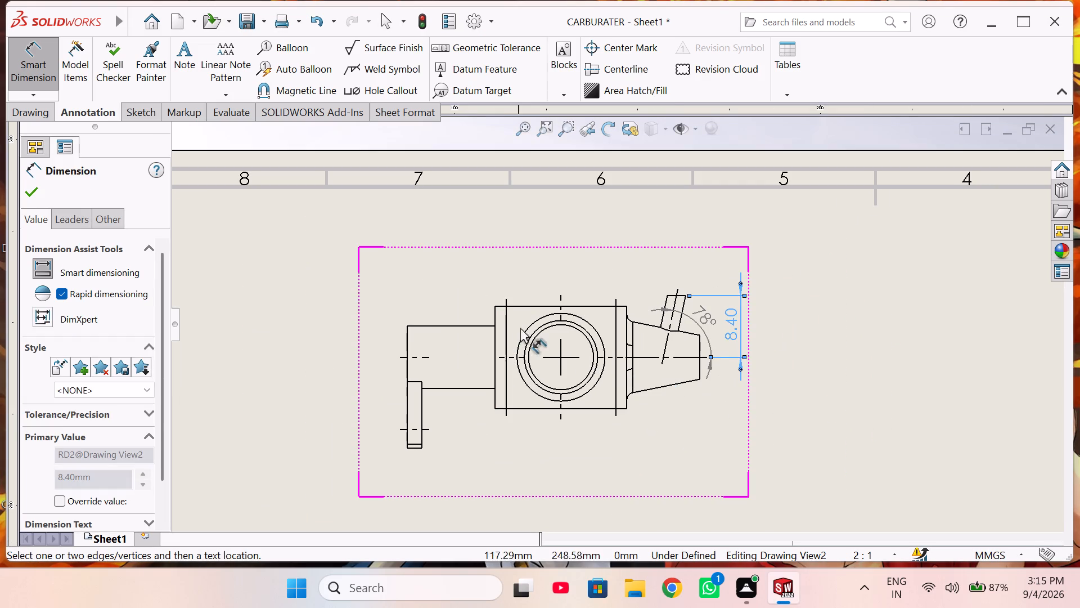
{"action": "left_click", "coordinate": [532, 324]}
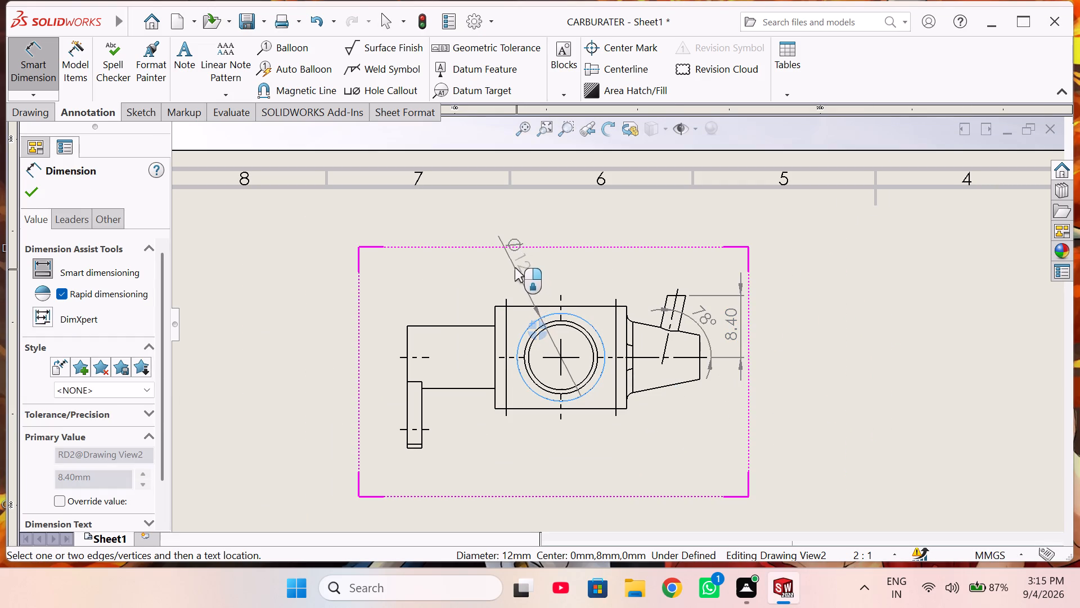
{"action": "left_click", "coordinate": [502, 270]}
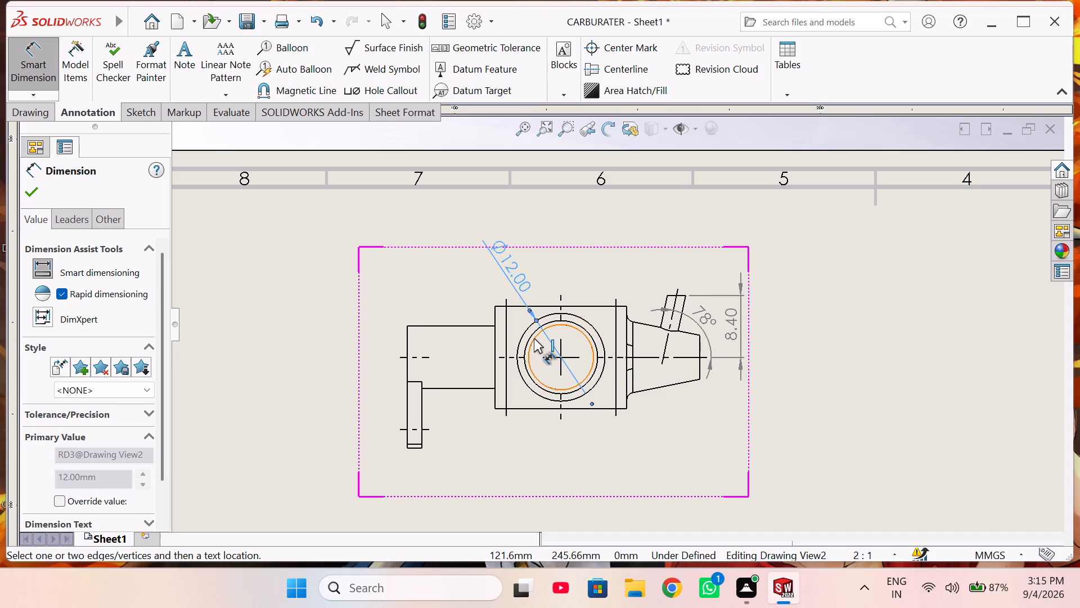
{"action": "left_click", "coordinate": [534, 338]}
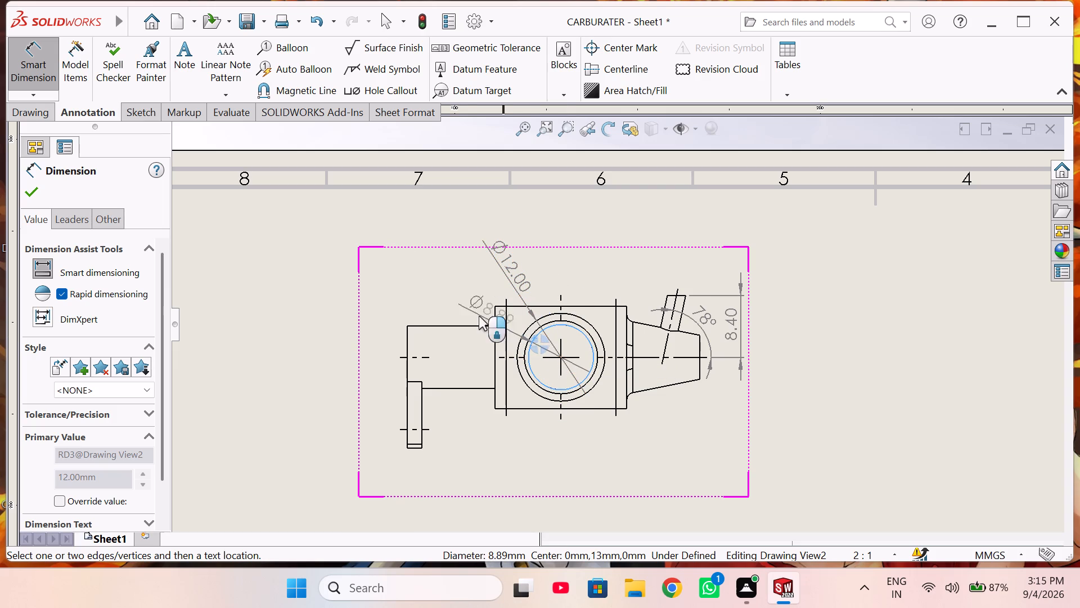
{"action": "left_click", "coordinate": [452, 292]}
{"action": "scroll", "coordinate": [483, 352], "scroll_direction": "down", "scroll_amount": 2}
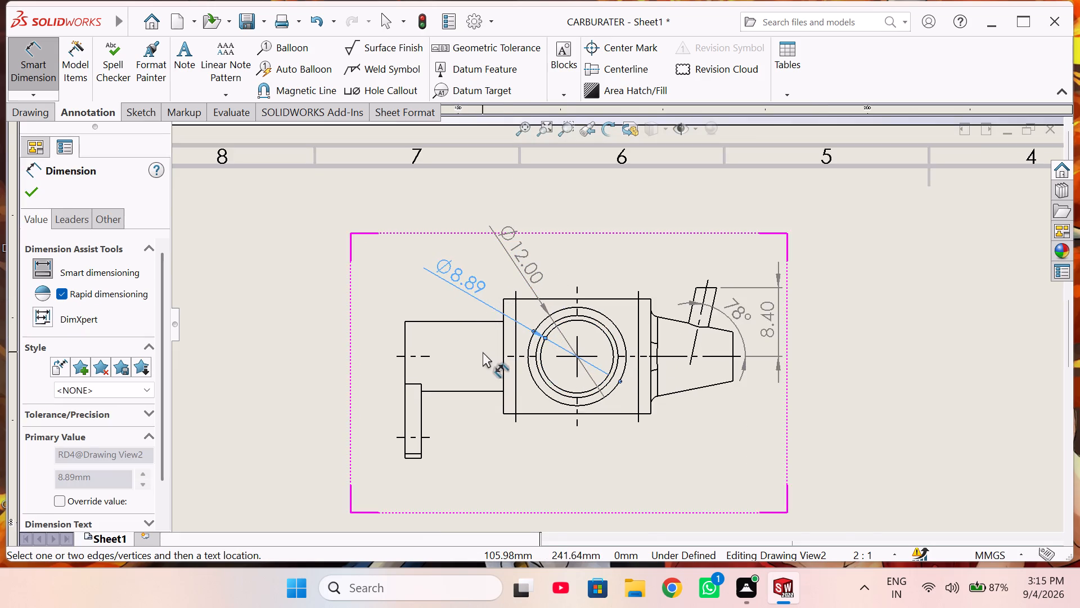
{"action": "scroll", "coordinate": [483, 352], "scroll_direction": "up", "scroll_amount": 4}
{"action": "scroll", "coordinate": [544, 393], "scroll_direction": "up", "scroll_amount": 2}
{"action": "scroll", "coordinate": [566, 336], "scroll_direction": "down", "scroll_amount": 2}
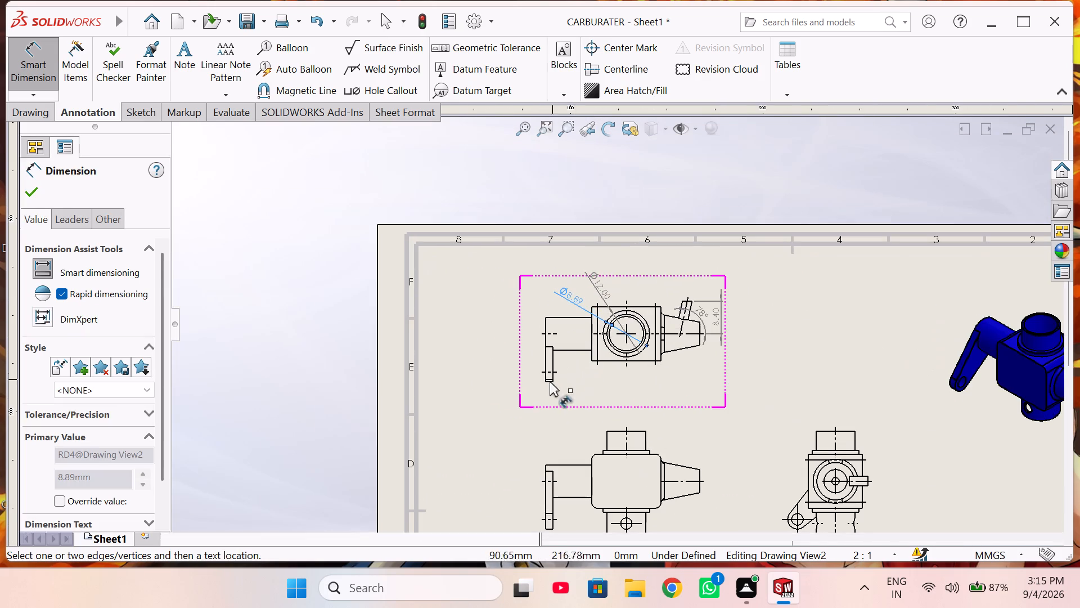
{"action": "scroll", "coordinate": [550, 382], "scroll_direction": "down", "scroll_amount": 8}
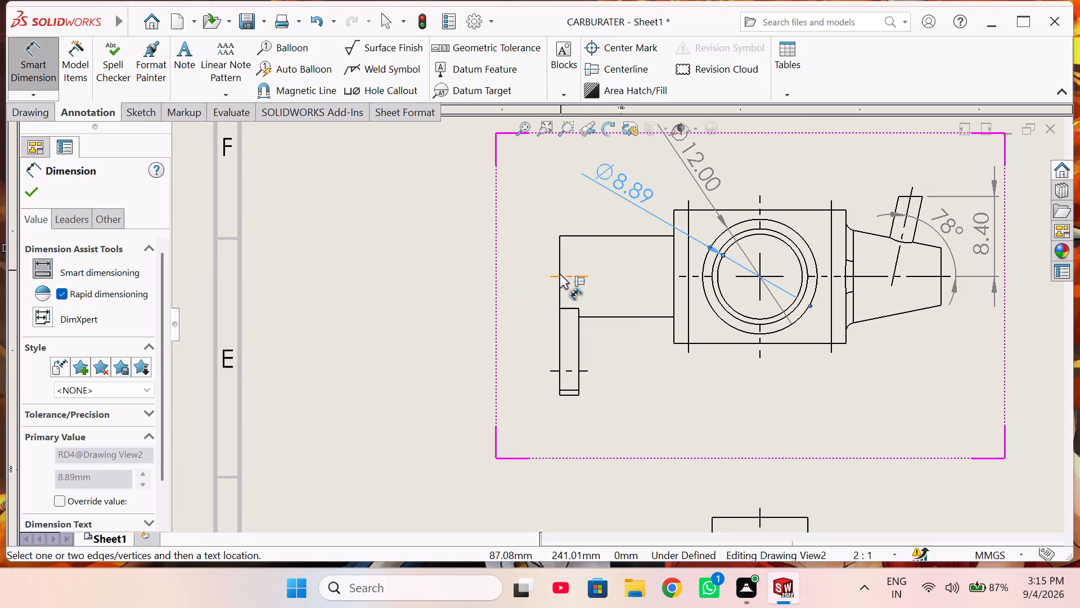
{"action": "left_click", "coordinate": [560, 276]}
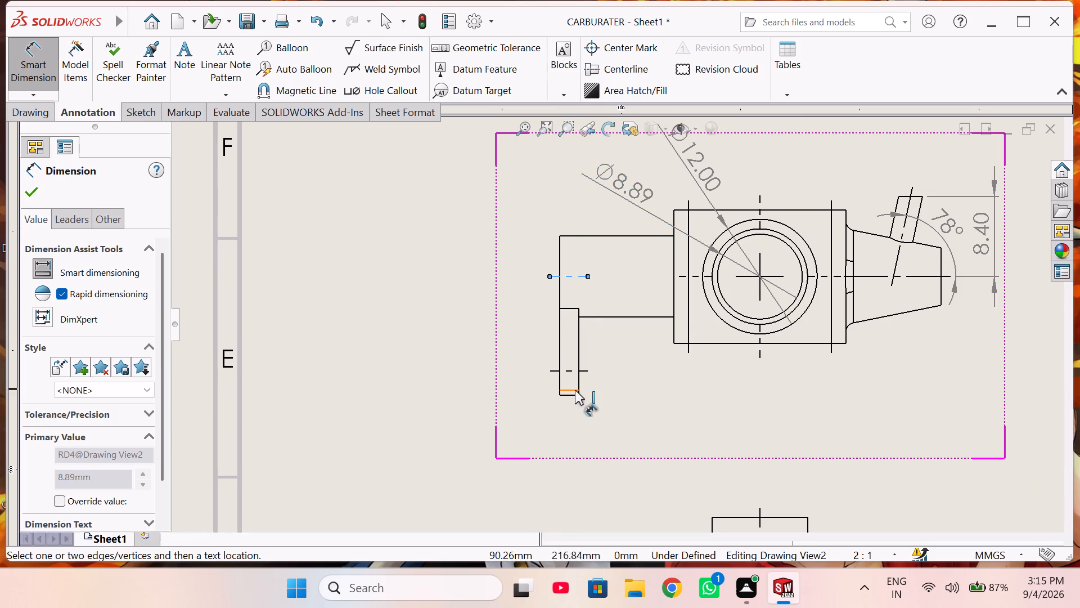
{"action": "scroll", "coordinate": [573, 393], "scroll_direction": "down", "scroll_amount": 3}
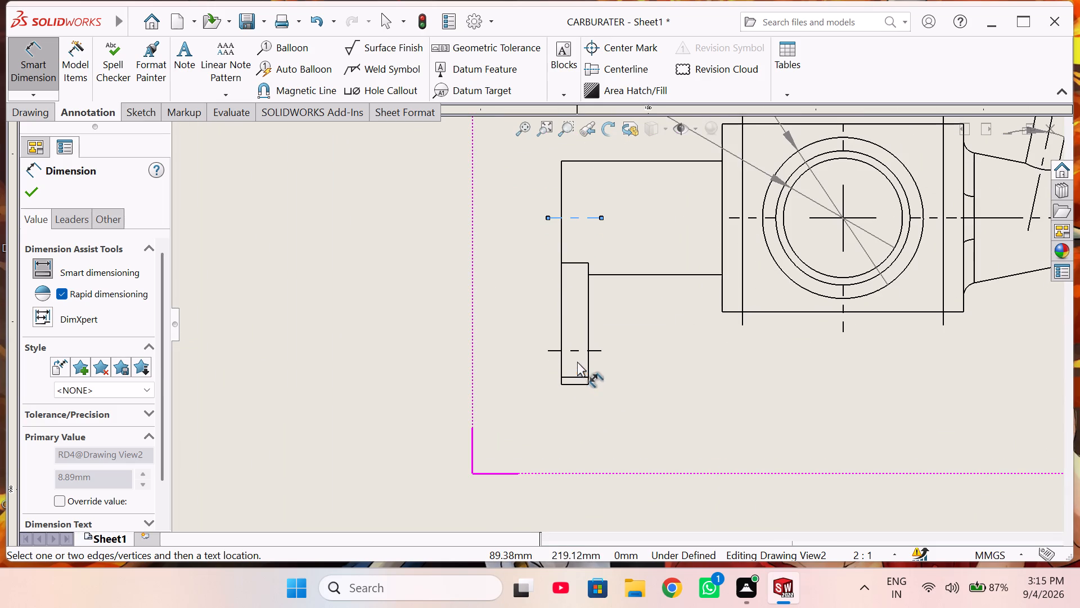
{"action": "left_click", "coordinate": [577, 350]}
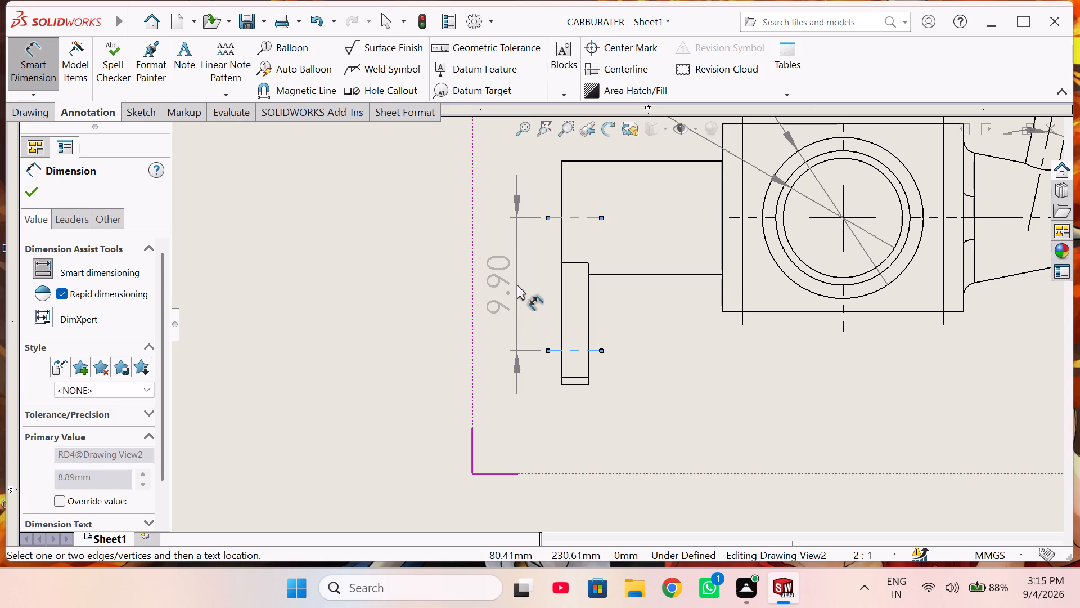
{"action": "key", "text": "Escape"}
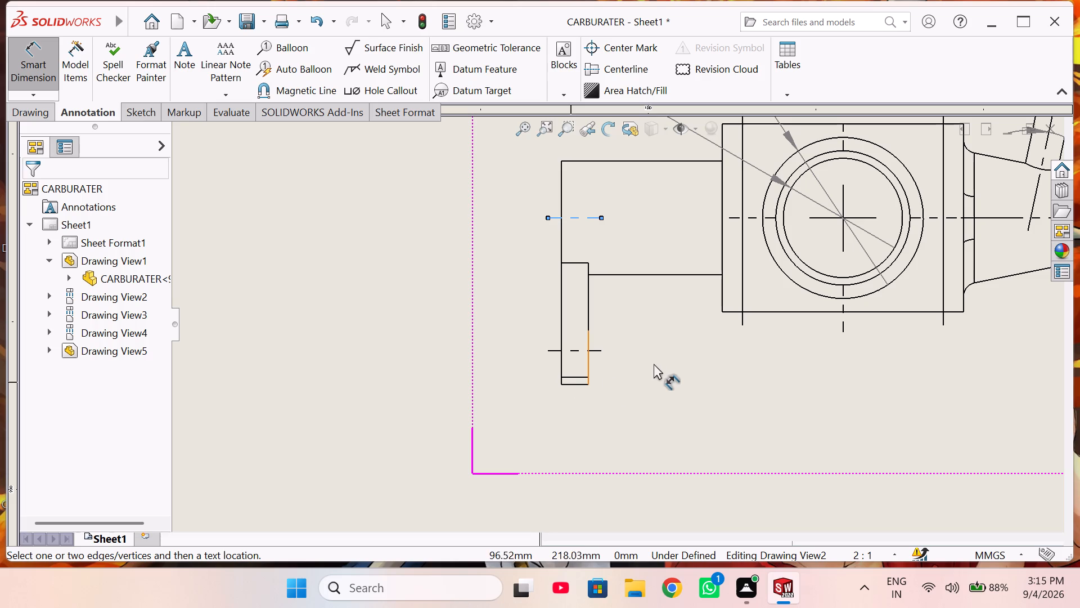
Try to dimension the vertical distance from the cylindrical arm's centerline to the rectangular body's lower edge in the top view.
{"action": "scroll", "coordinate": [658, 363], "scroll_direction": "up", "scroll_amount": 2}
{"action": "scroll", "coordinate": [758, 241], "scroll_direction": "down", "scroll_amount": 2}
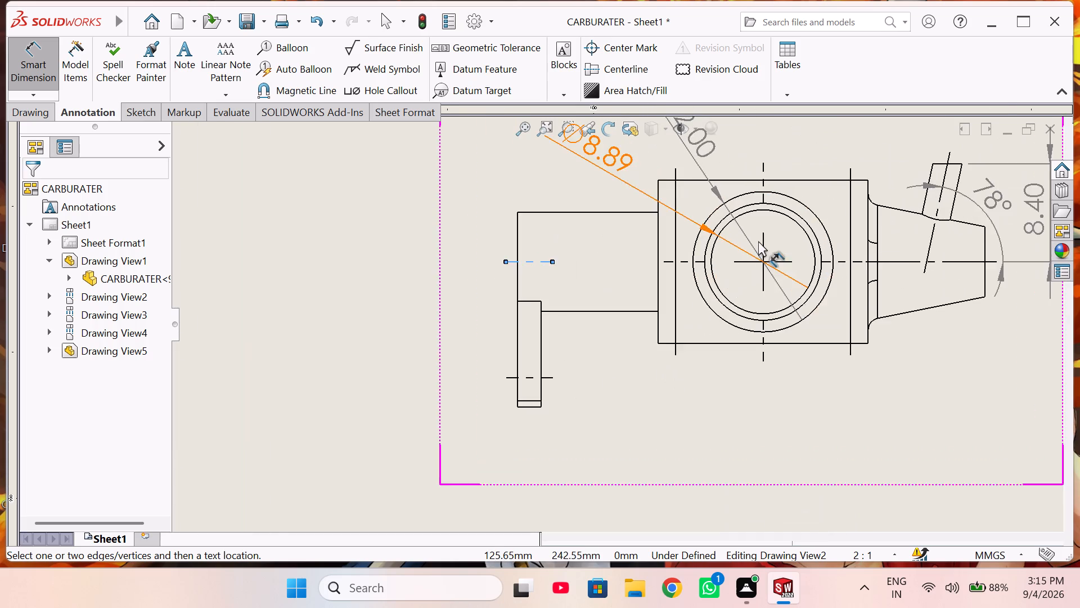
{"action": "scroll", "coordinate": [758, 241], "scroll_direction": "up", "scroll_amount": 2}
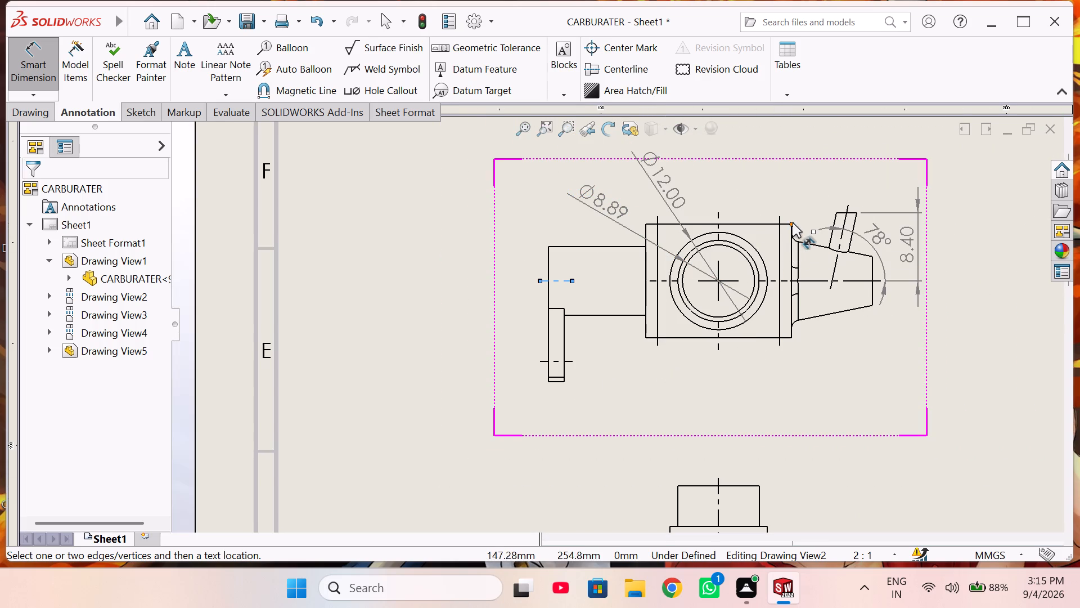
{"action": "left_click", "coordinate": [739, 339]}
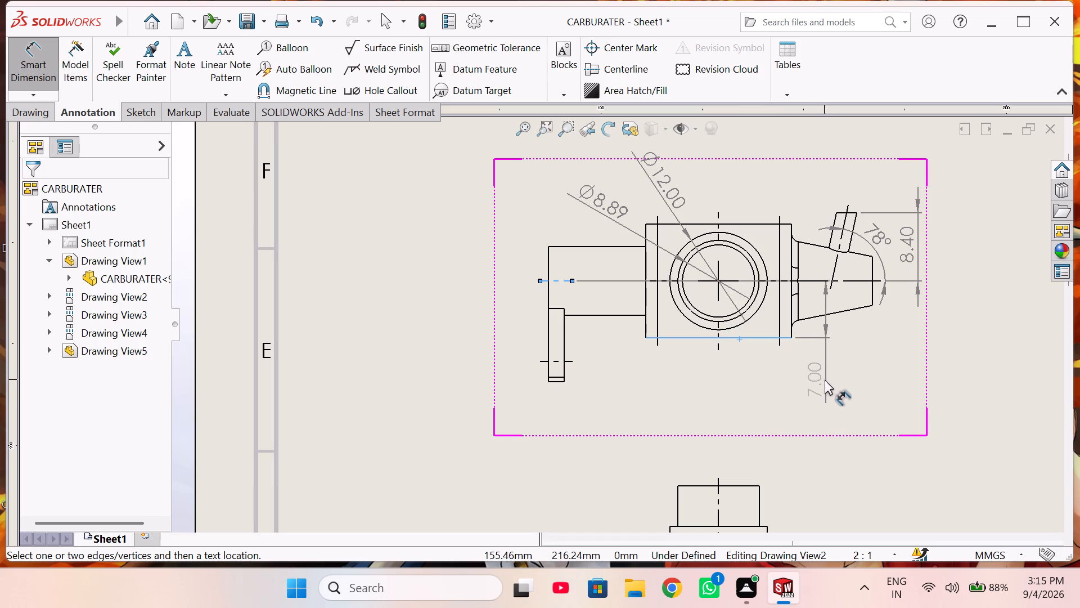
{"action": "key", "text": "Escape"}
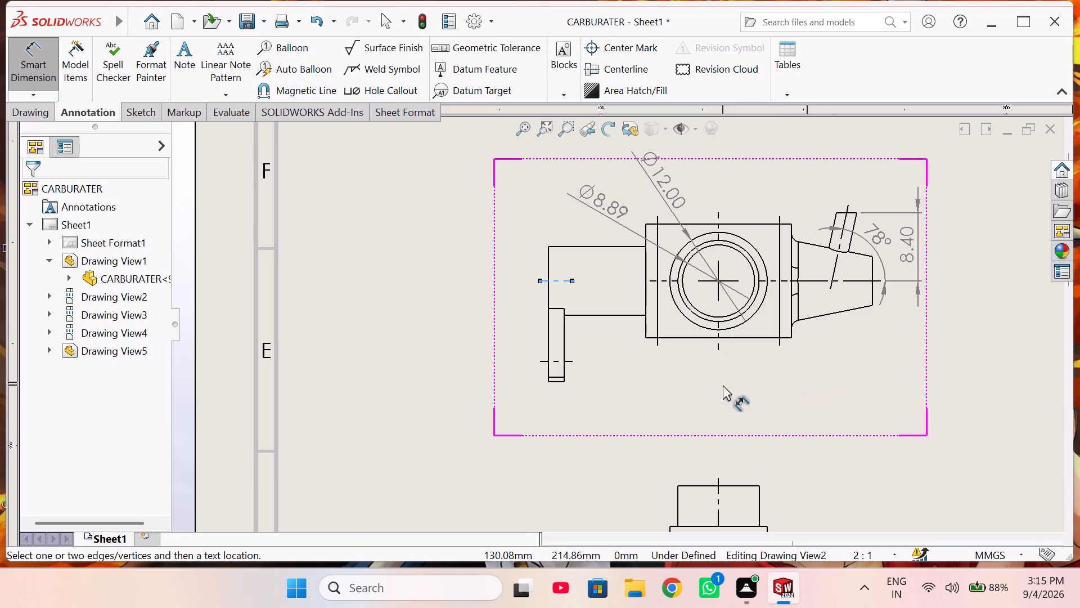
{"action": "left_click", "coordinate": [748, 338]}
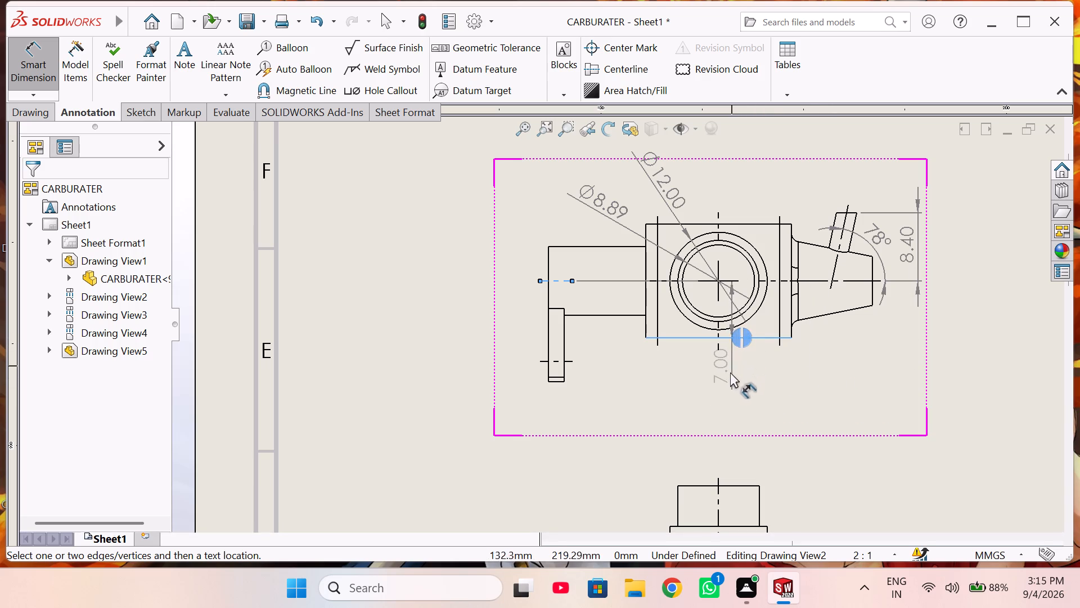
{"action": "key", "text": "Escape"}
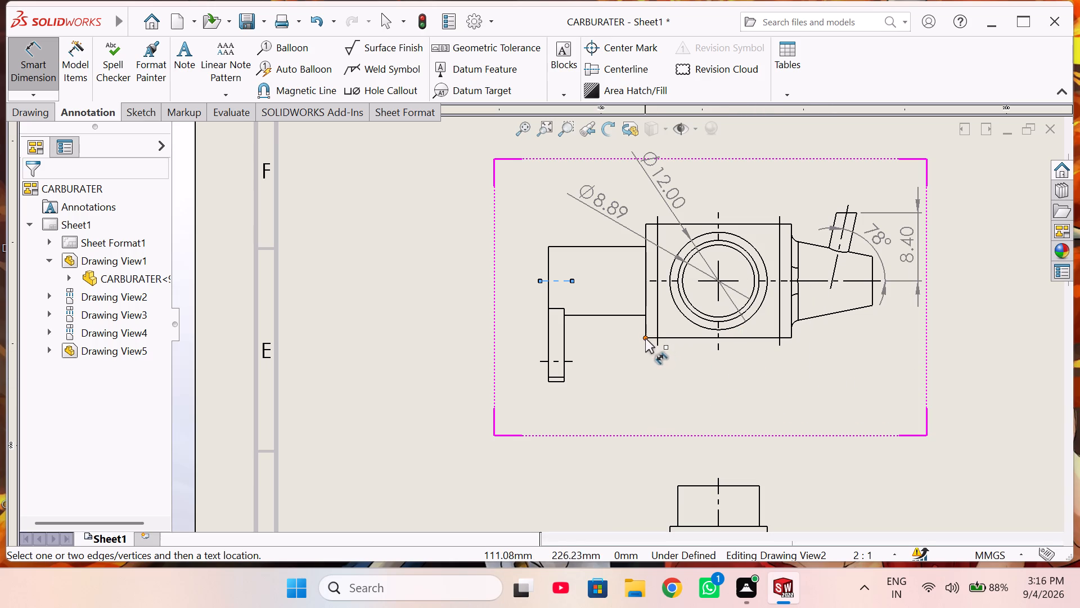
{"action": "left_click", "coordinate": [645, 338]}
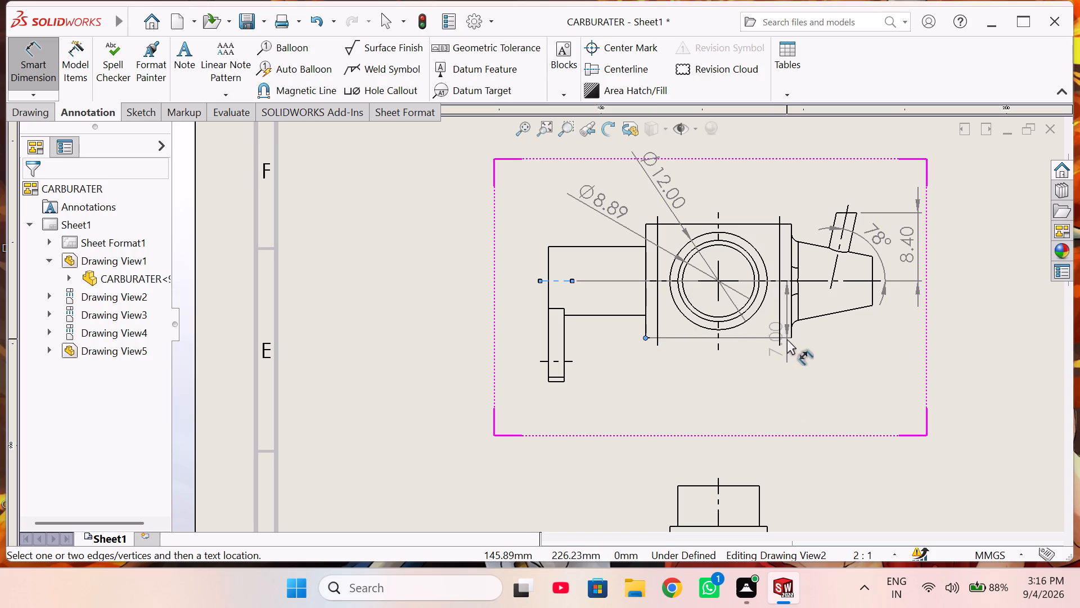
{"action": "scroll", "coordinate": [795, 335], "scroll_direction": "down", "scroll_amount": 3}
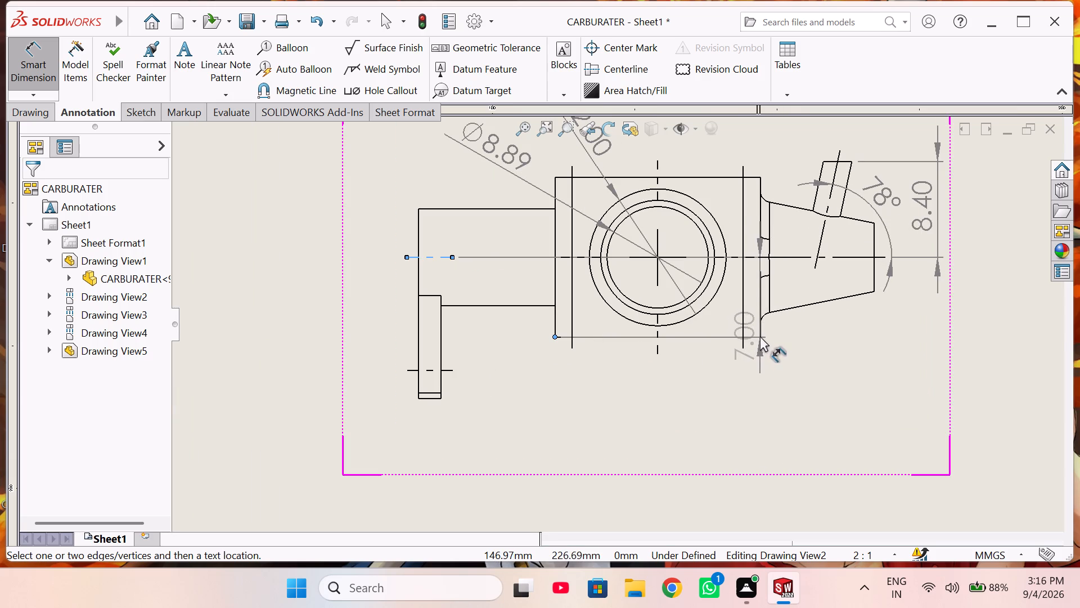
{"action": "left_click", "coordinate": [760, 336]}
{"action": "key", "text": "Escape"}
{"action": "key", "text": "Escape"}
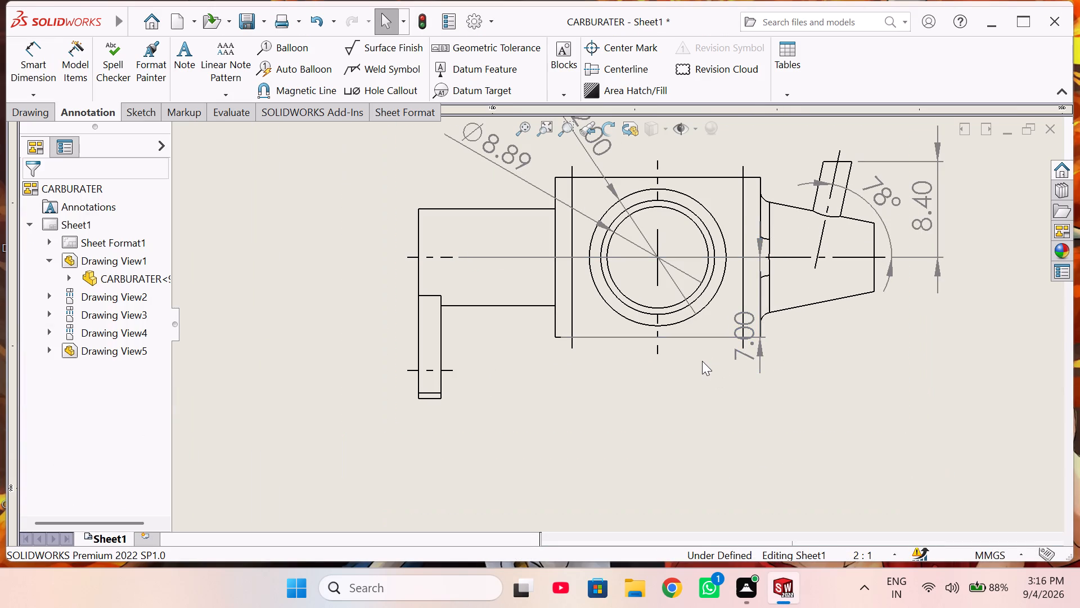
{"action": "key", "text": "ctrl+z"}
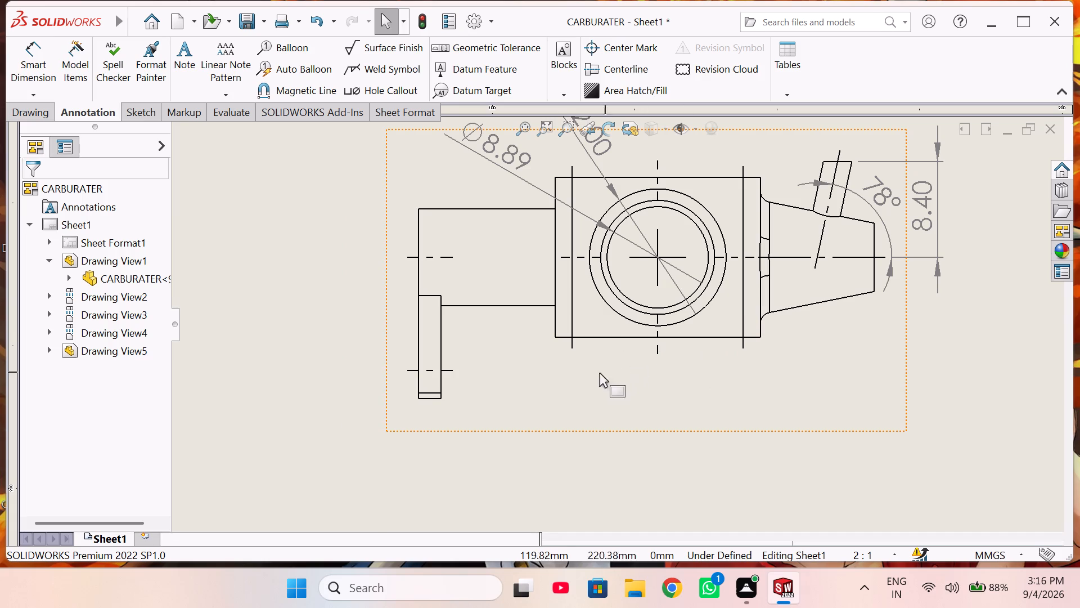
Dimension the horizontal length and vertical width of the rectangular body in the top view.
{"action": "right_click_drag", "start_coordinate": [249, 336], "coordinate": [258, 230]}
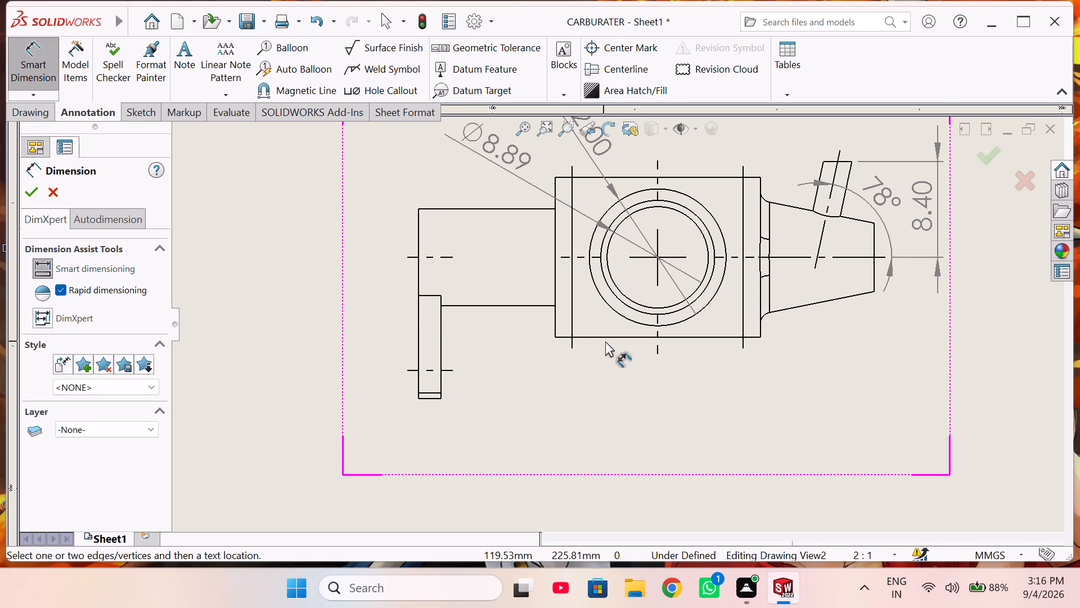
{"action": "left_click", "coordinate": [606, 338]}
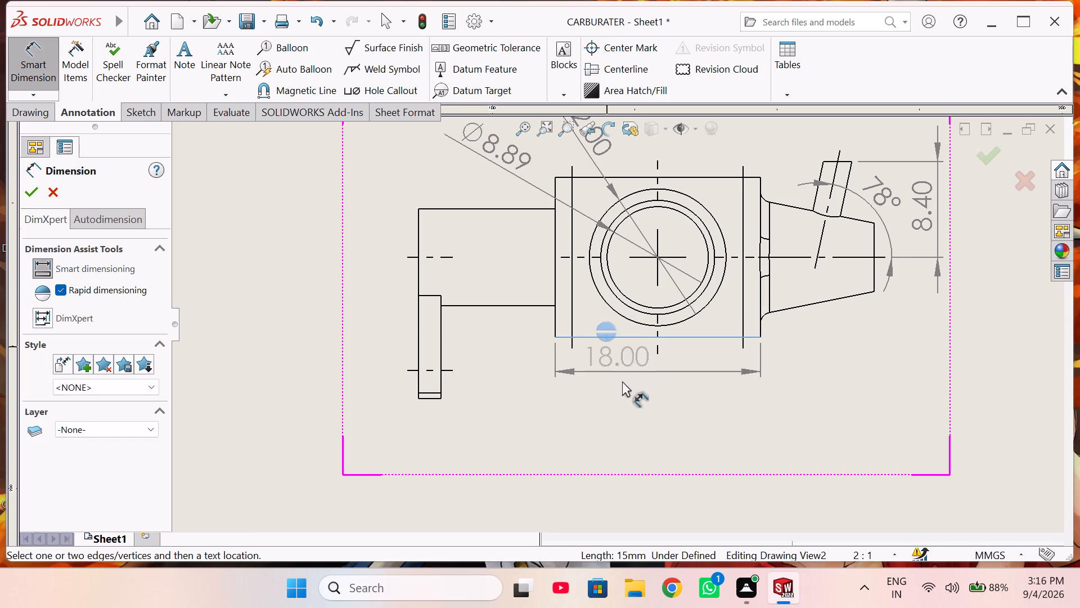
{"action": "left_click", "coordinate": [667, 413]}
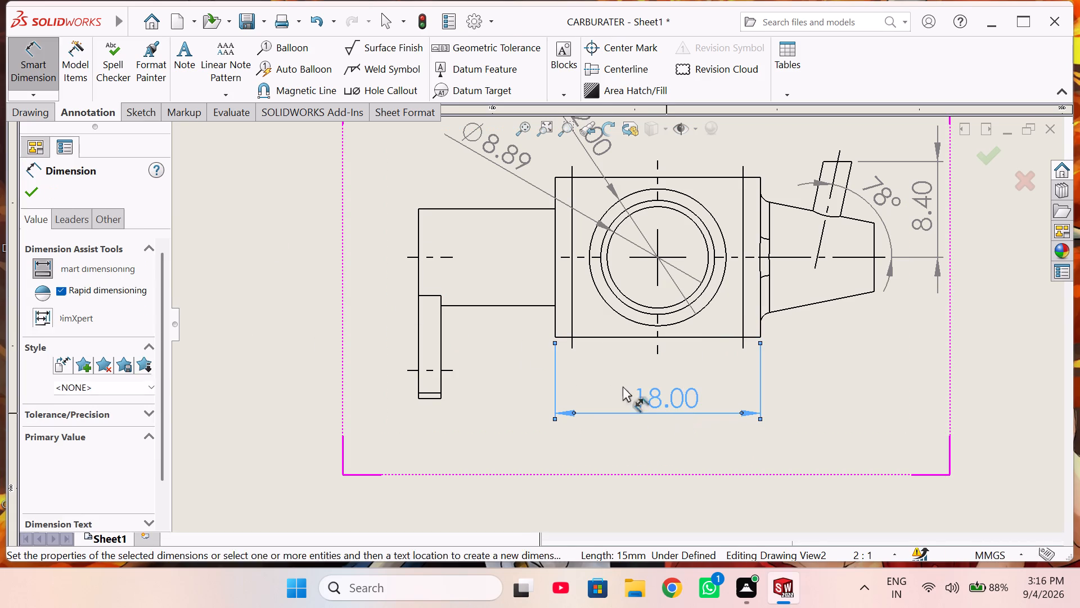
{"action": "left_click", "coordinate": [555, 261]}
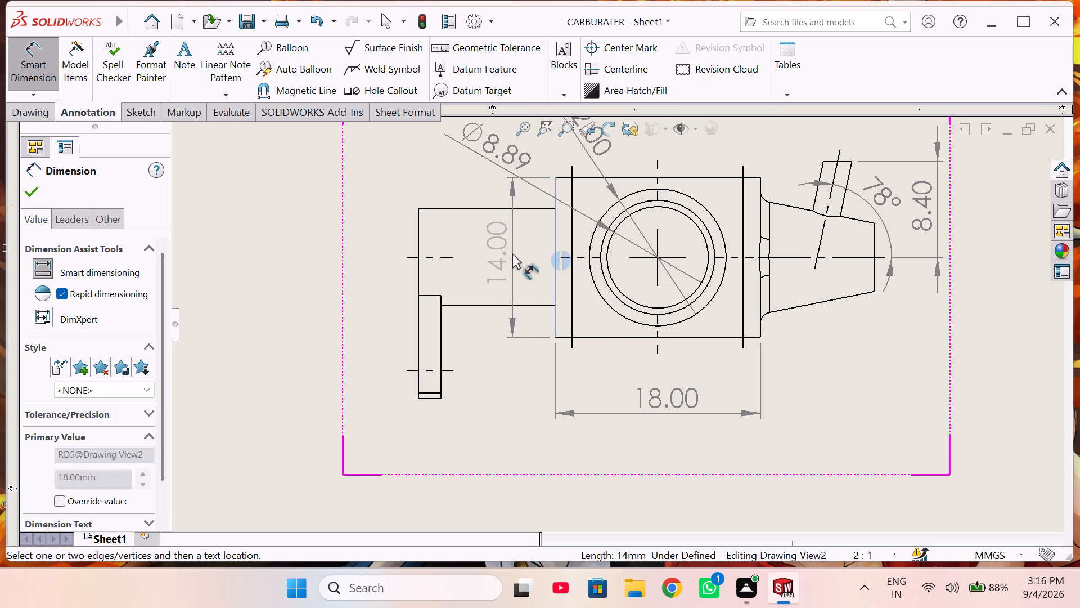
{"action": "left_click", "coordinate": [513, 253]}
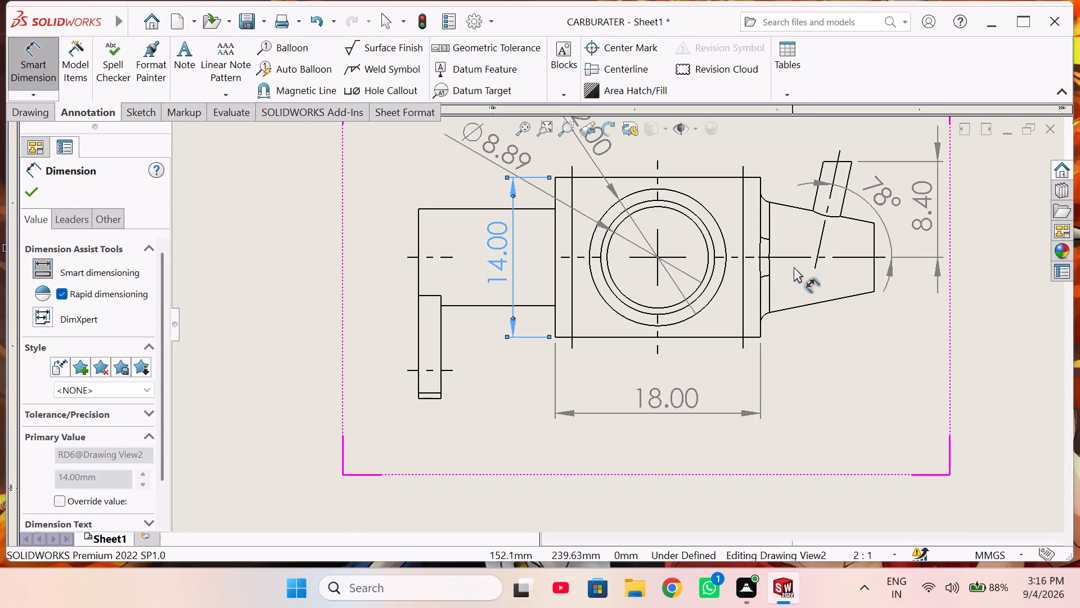
Dimension the radius of the upper fillet where the nozzle meets the body in the top view.
{"action": "left_click", "coordinate": [765, 198]}
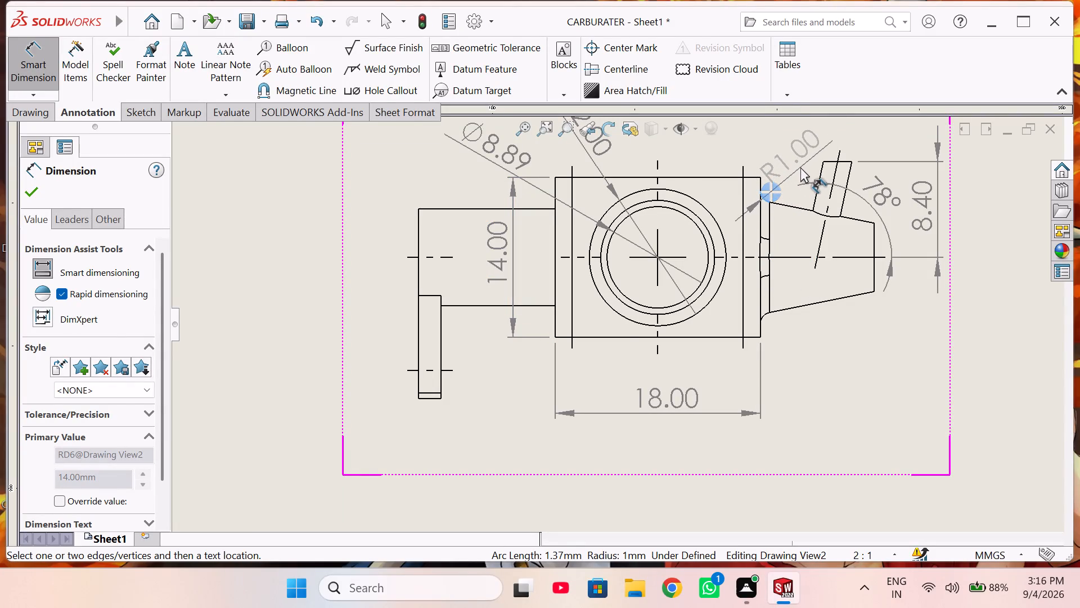
{"action": "left_click", "coordinate": [800, 167]}
Dimension the vertical distance from the upper boss's top edge to the nozzle's horizontal centerline in the front view.
{"action": "scroll", "coordinate": [780, 214], "scroll_direction": "down", "scroll_amount": 6}
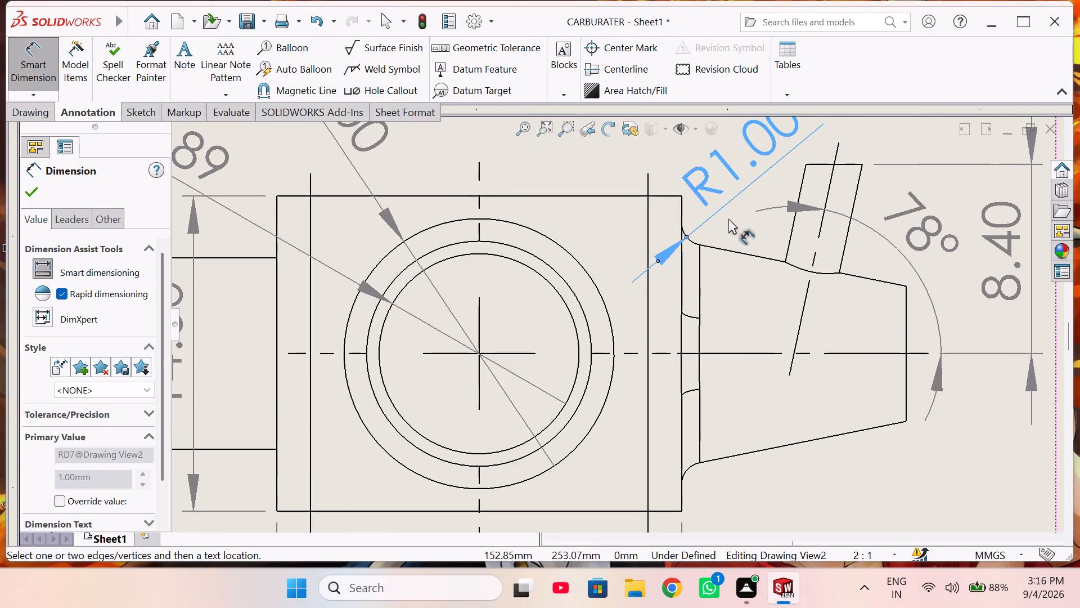
{"action": "scroll", "coordinate": [710, 276], "scroll_direction": "up", "scroll_amount": 2}
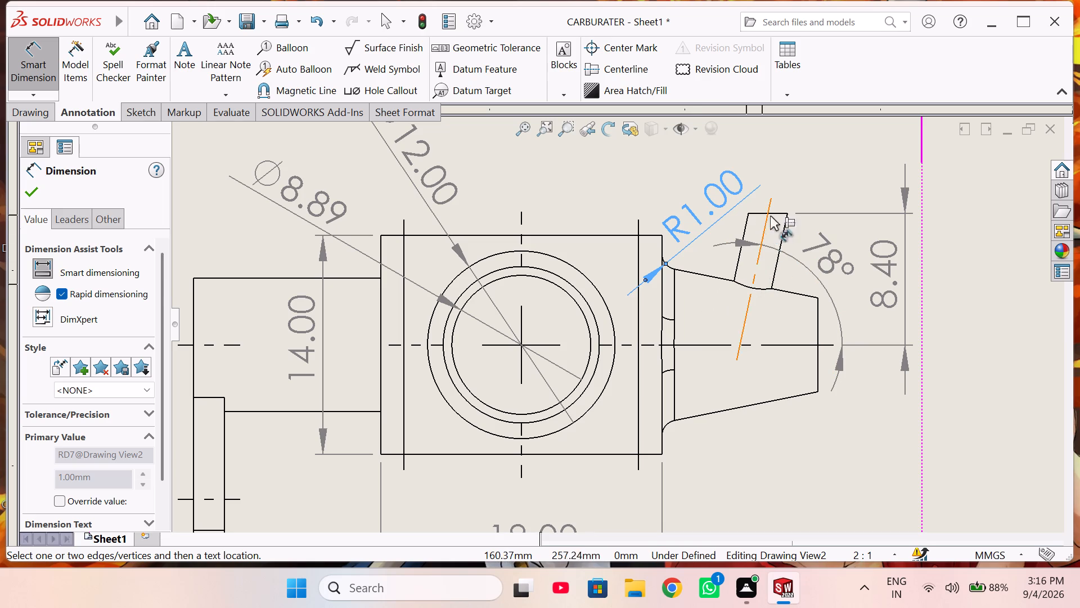
{"action": "scroll", "coordinate": [794, 264], "scroll_direction": "up", "scroll_amount": 1}
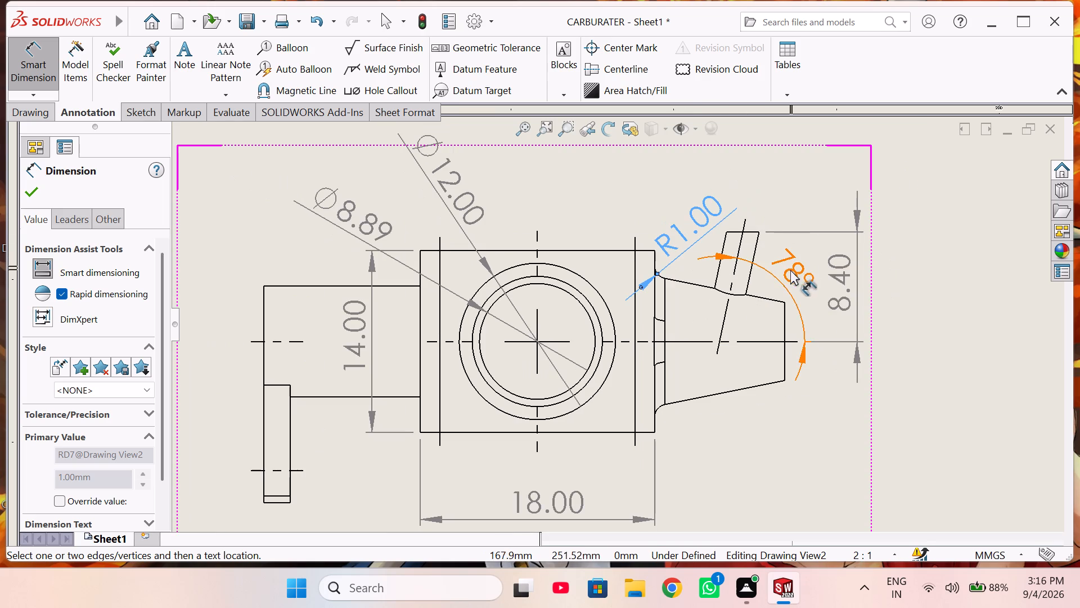
{"action": "scroll", "coordinate": [678, 377], "scroll_direction": "up", "scroll_amount": 2}
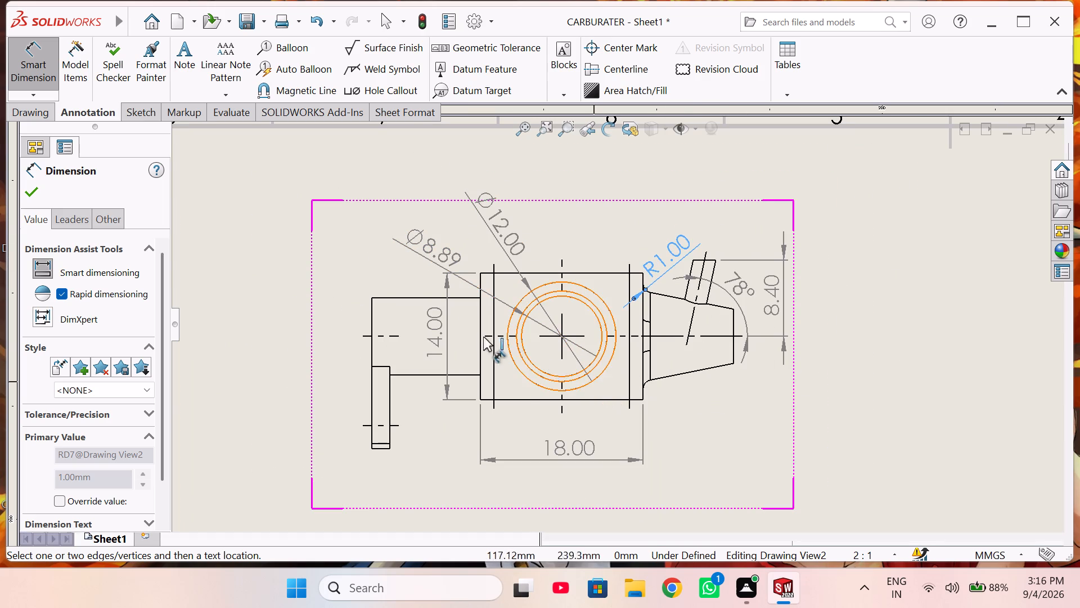
{"action": "scroll", "coordinate": [493, 364], "scroll_direction": "up", "scroll_amount": 2}
{"action": "scroll", "coordinate": [605, 450], "scroll_direction": "up", "scroll_amount": 1}
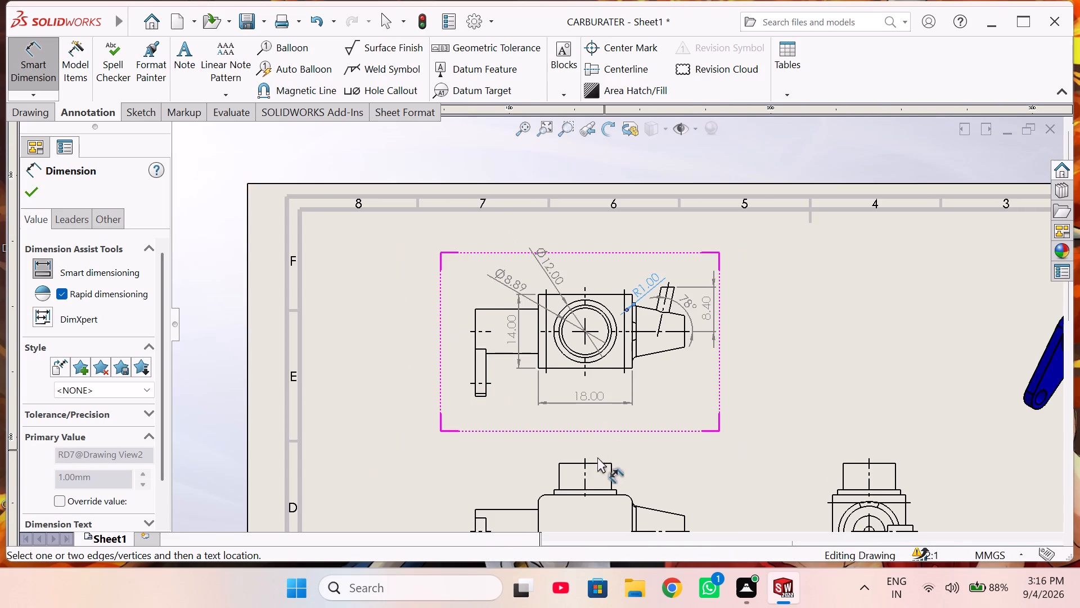
{"action": "scroll", "coordinate": [592, 471], "scroll_direction": "up", "scroll_amount": 1}
{"action": "scroll", "coordinate": [590, 469], "scroll_direction": "down", "scroll_amount": 7}
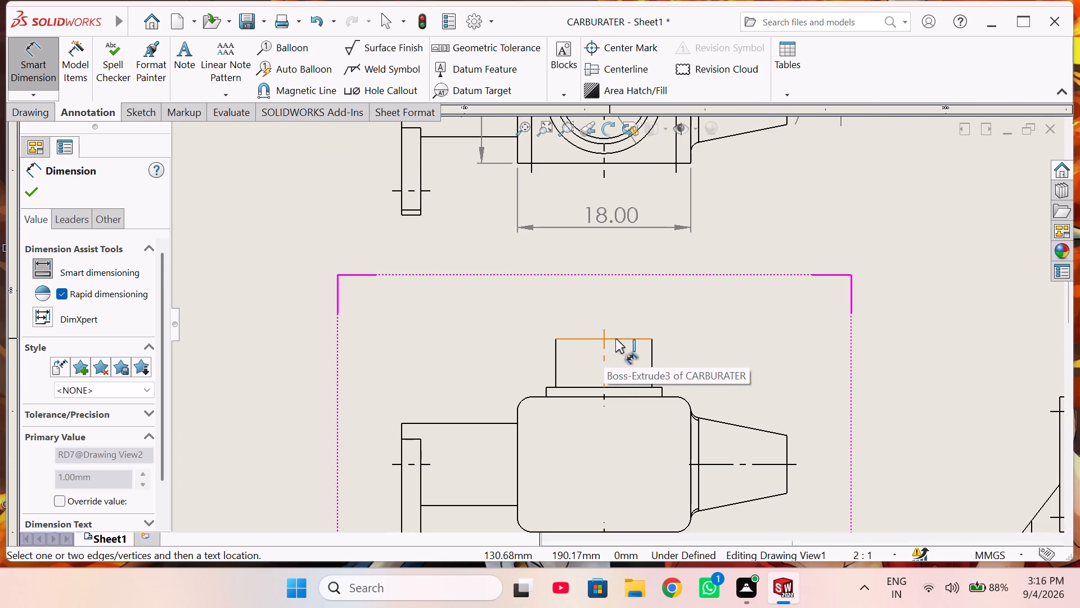
{"action": "left_click", "coordinate": [647, 337]}
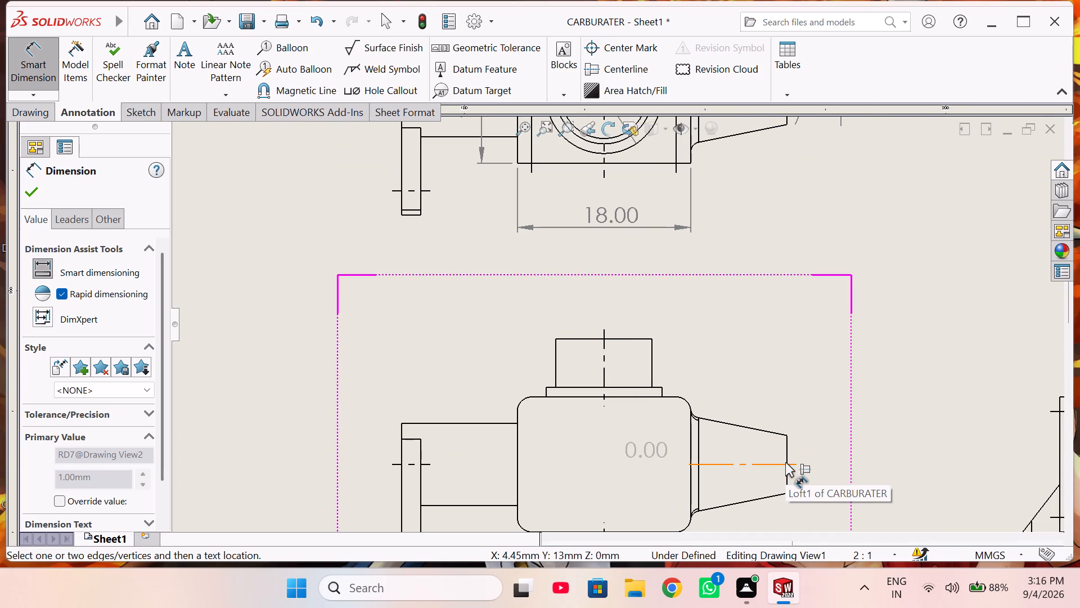
{"action": "left_click", "coordinate": [785, 464]}
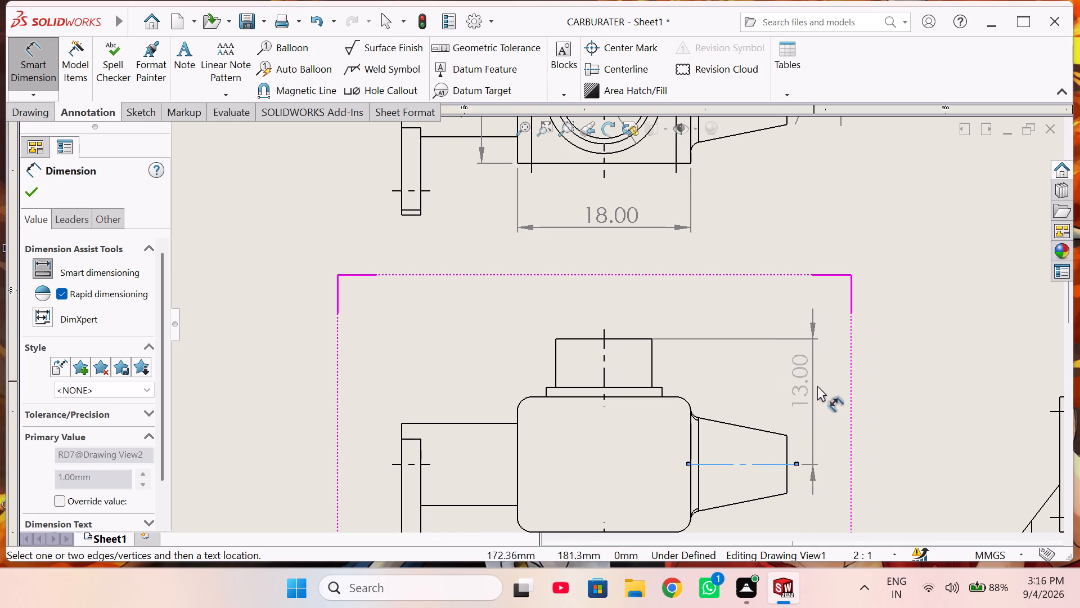
{"action": "left_click", "coordinate": [826, 392]}
Dimension the vertical distance from the nozzle's horizontal centerline to the lower boss's bottom edge in the front view.
{"action": "scroll", "coordinate": [691, 423], "scroll_direction": "up", "scroll_amount": 3}
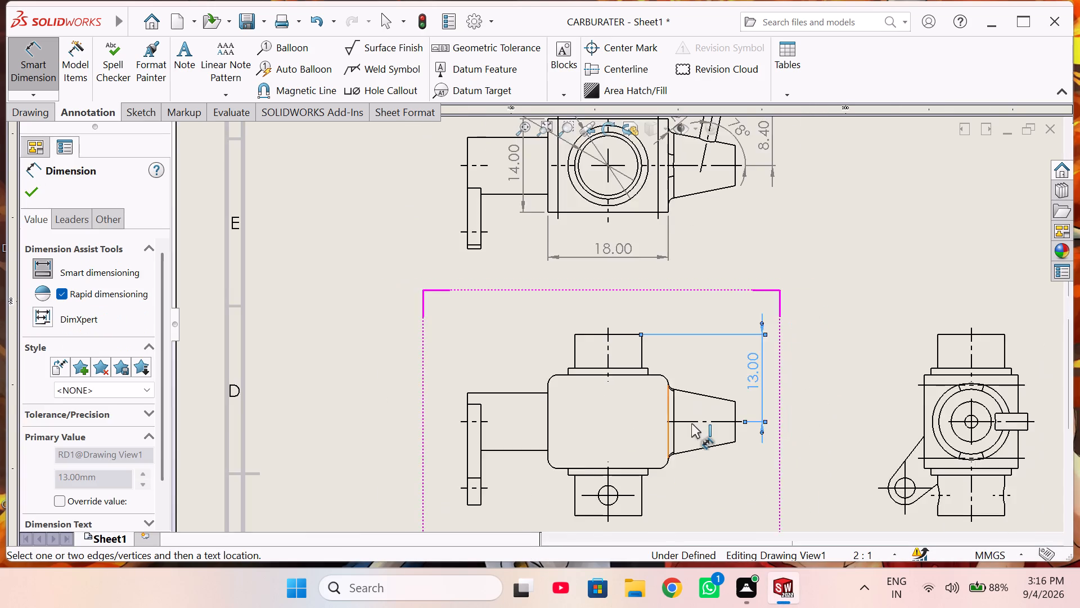
{"action": "scroll", "coordinate": [691, 423], "scroll_direction": "up", "scroll_amount": 1}
{"action": "scroll", "coordinate": [592, 430], "scroll_direction": "down", "scroll_amount": 4}
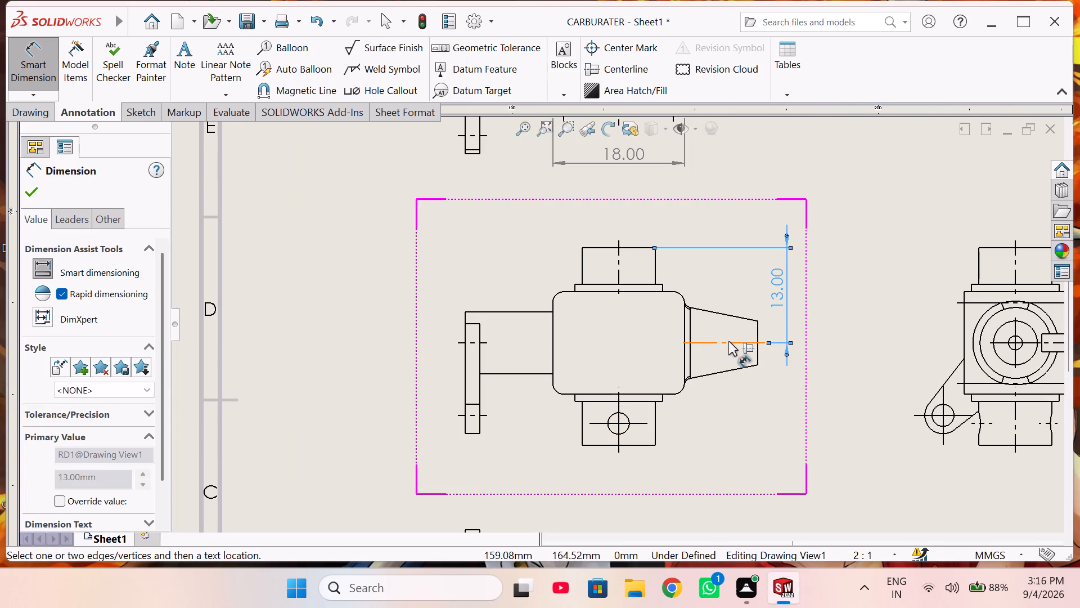
{"action": "left_click", "coordinate": [728, 341]}
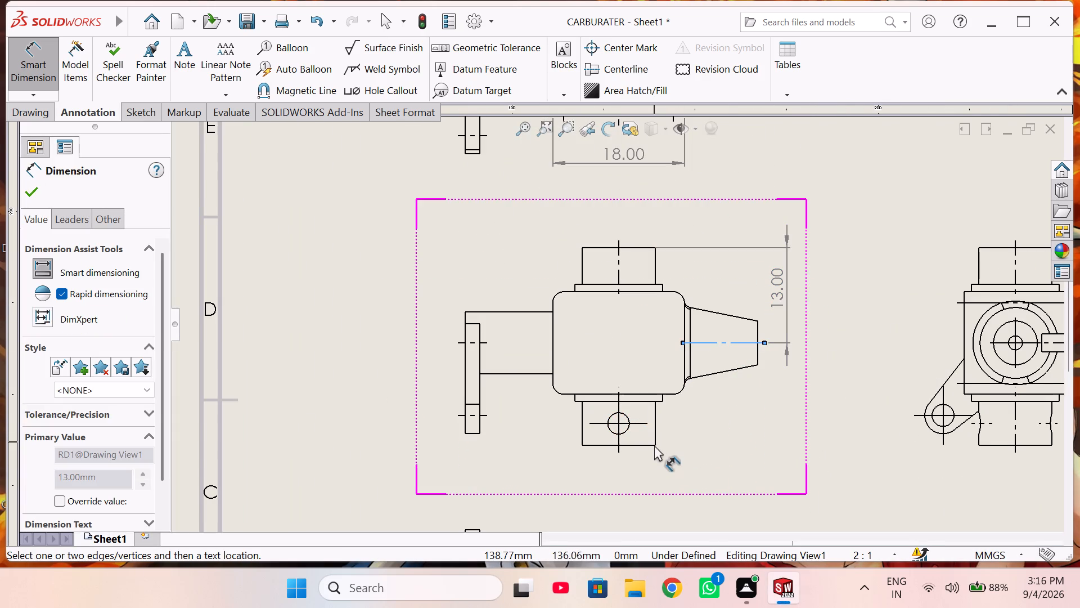
{"action": "scroll", "coordinate": [632, 439], "scroll_direction": "down", "scroll_amount": 4}
{"action": "left_click", "coordinate": [654, 422]}
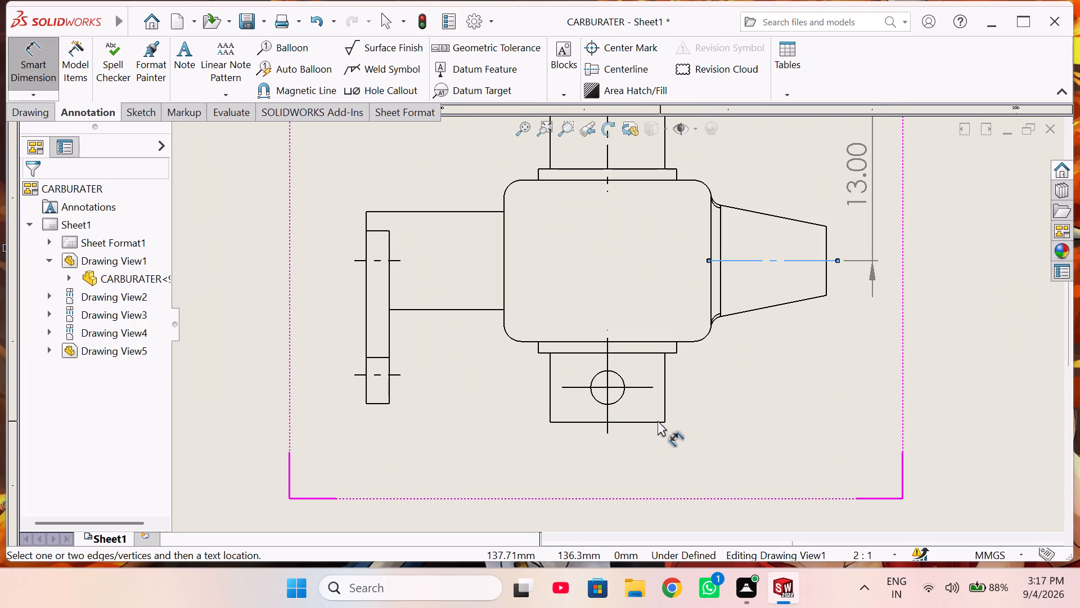
{"action": "left_click", "coordinate": [660, 422]}
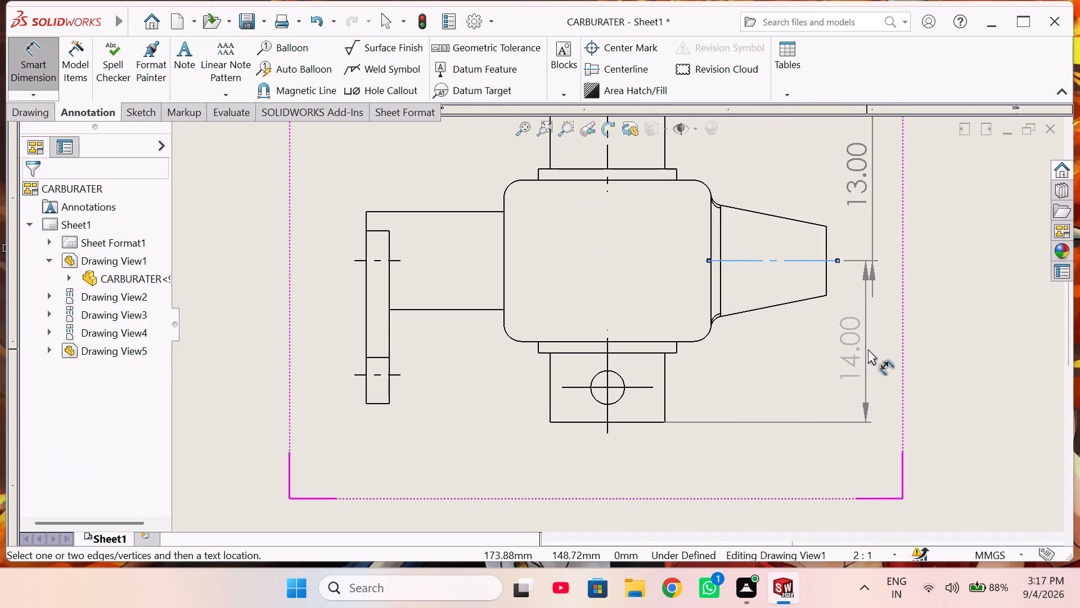
{"action": "left_click", "coordinate": [871, 349]}
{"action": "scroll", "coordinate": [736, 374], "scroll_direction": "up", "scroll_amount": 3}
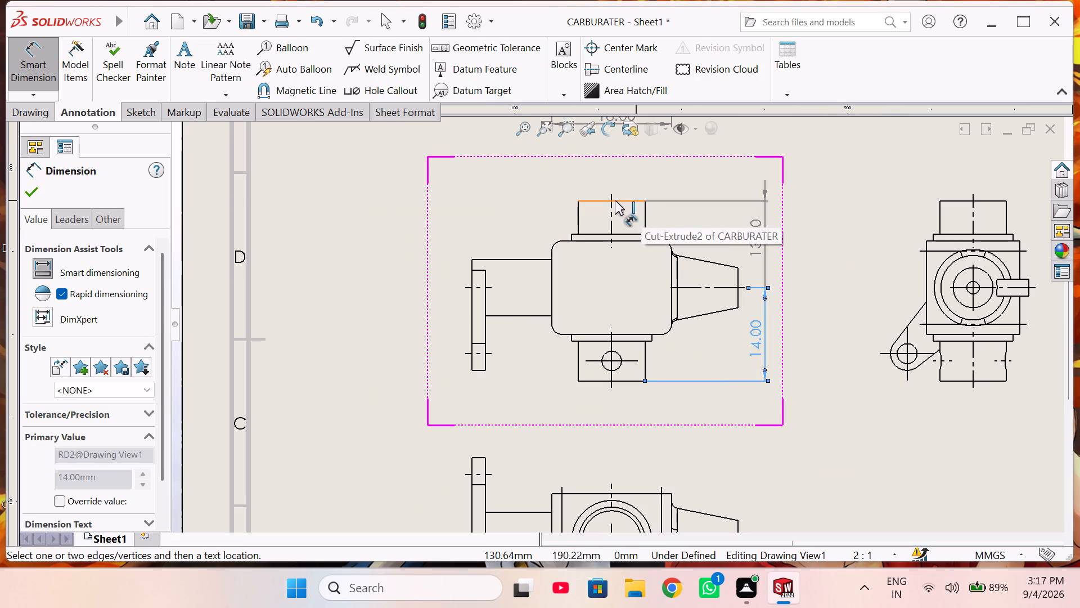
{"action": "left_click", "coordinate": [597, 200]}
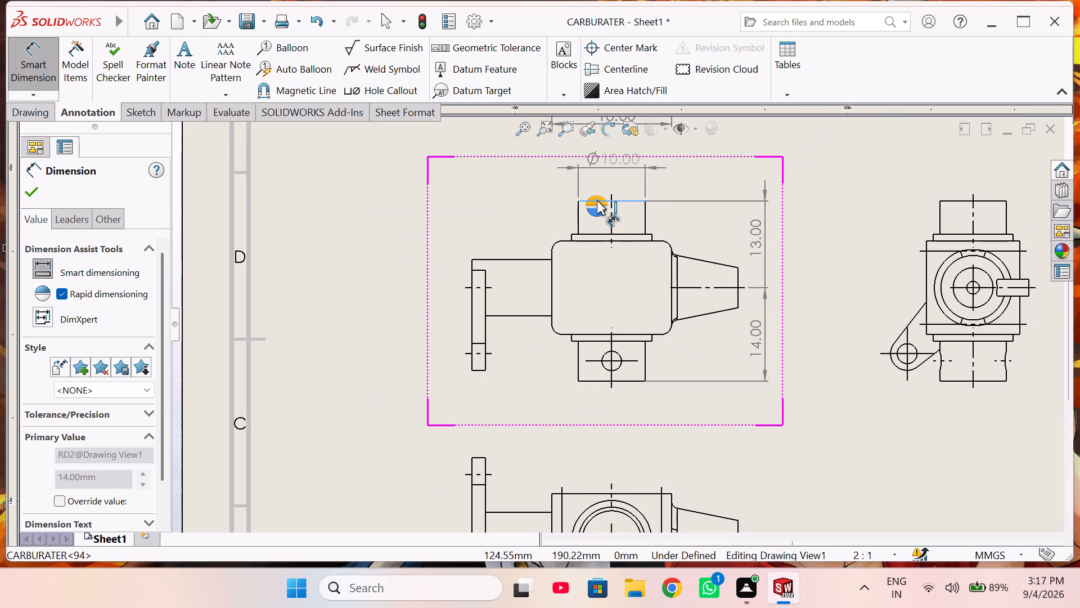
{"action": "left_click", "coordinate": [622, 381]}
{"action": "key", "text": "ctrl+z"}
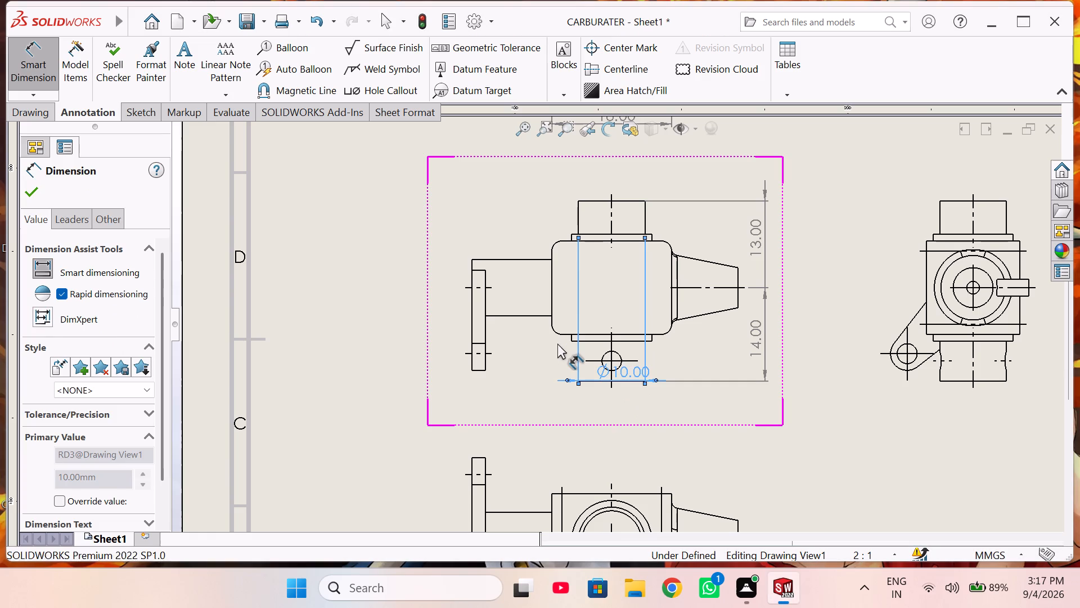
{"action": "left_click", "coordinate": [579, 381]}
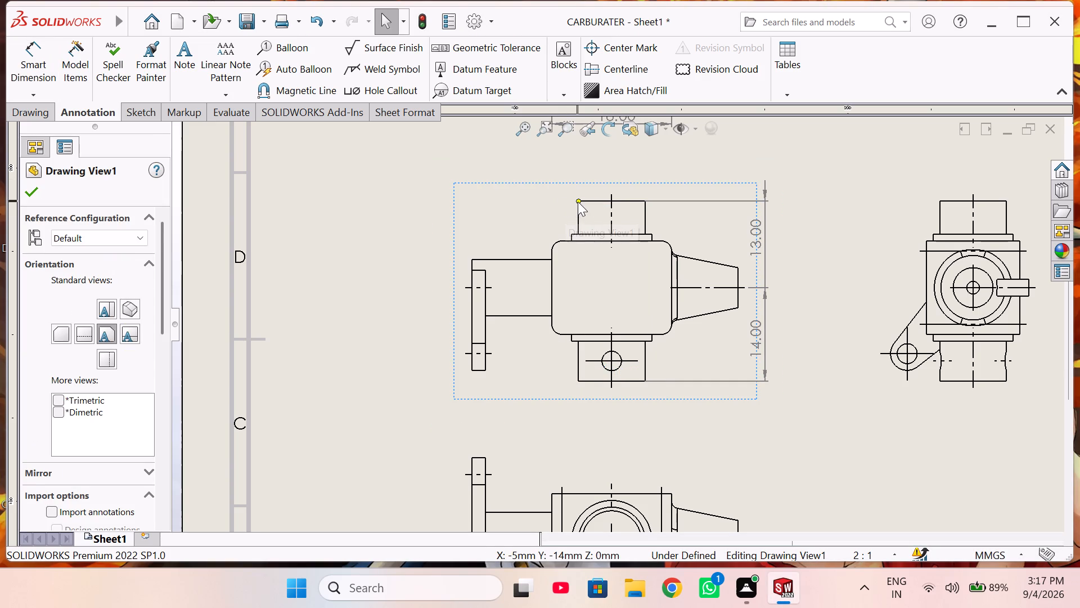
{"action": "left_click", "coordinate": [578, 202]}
Dimension the overall height from the lower boss's bottom corner to the upper boss's top corner, placed outside the lever in the front view.
{"action": "right_click_drag", "start_coordinate": [394, 314], "coordinate": [371, 246]}
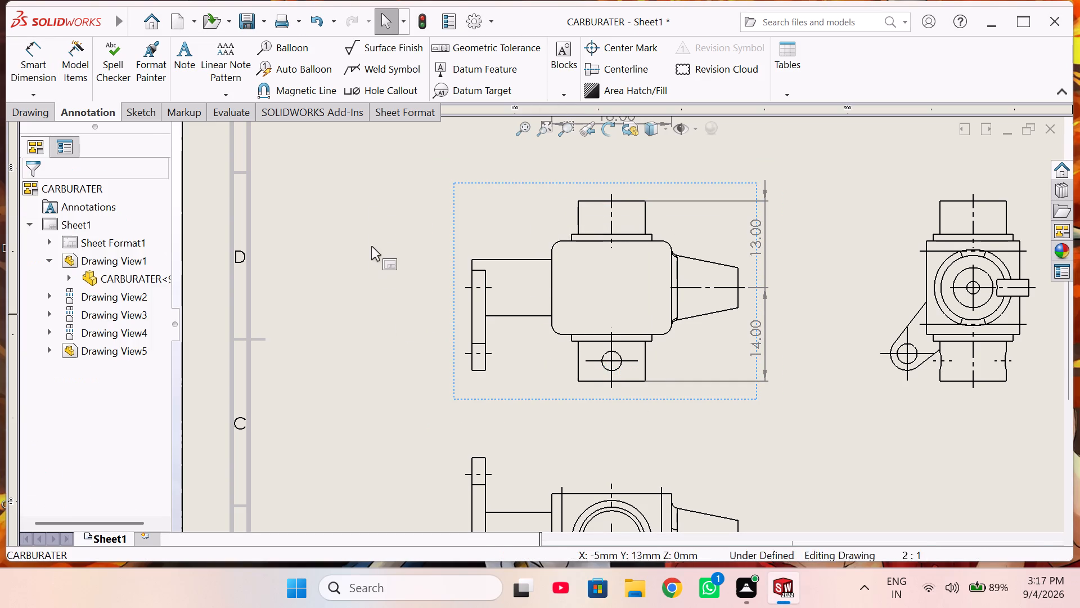
{"action": "right_click_drag", "start_coordinate": [371, 246], "coordinate": [369, 191]}
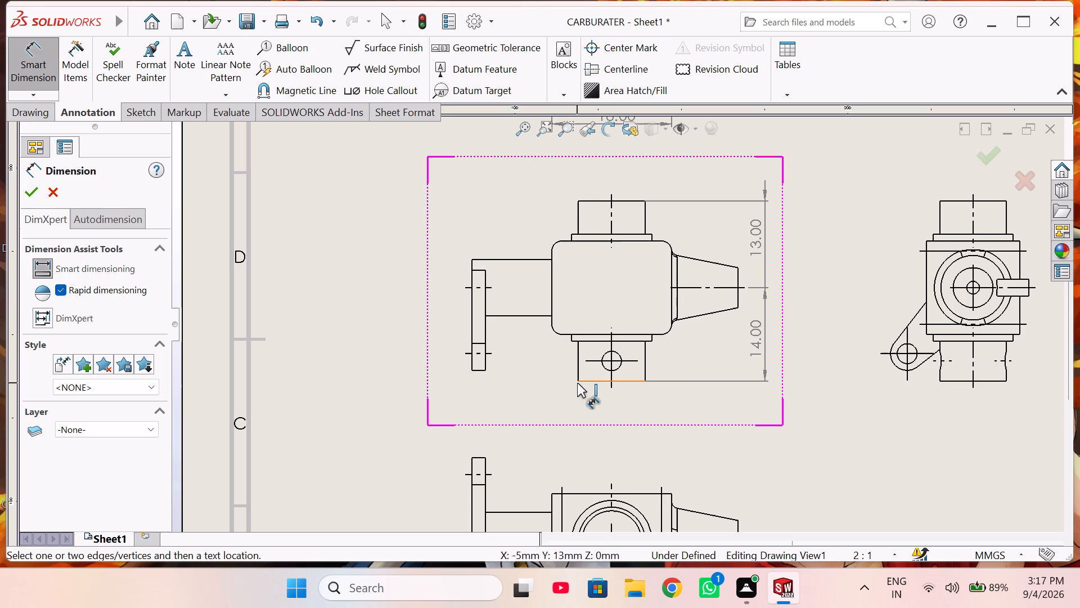
{"action": "left_click", "coordinate": [578, 382]}
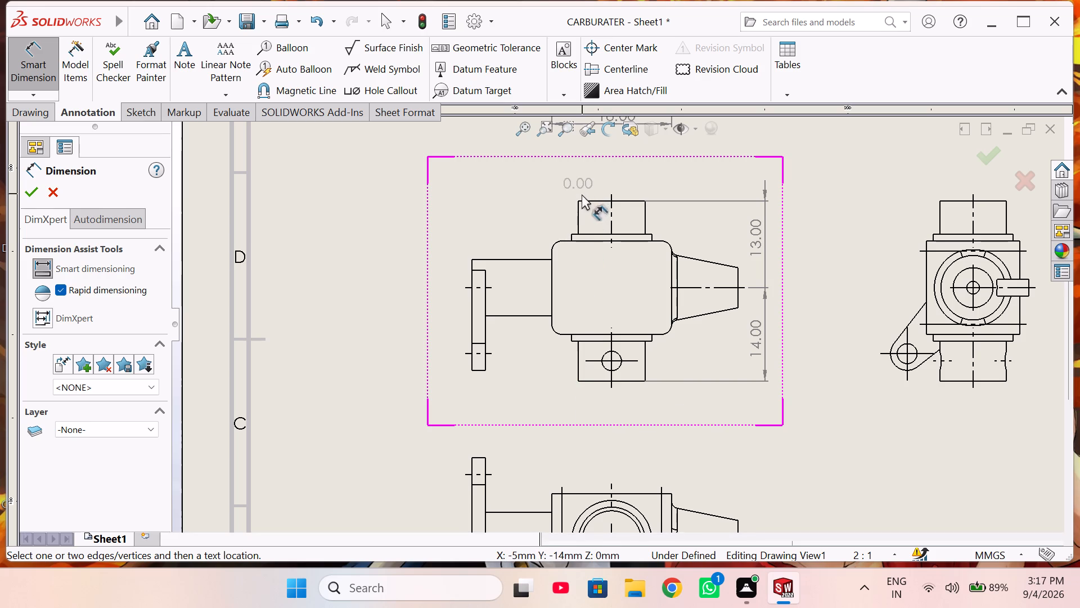
{"action": "left_click", "coordinate": [578, 202]}
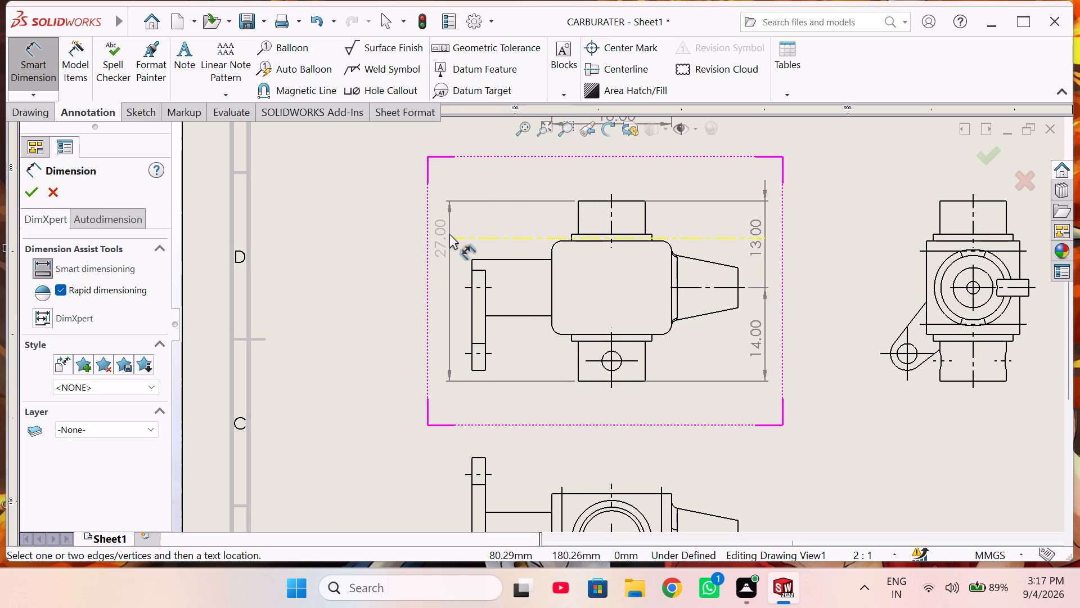
{"action": "left_click", "coordinate": [404, 278]}
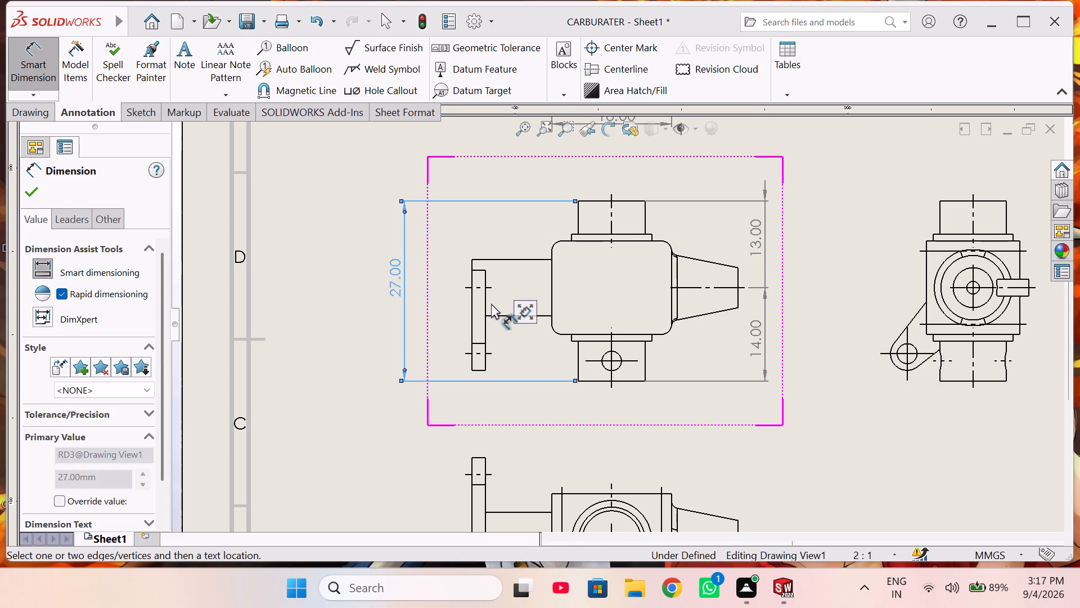
Dimension the vertical distance between the cylindrical arm's centerline and the lever's lower hole centerline in the front view.
{"action": "scroll", "coordinate": [498, 271], "scroll_direction": "down", "scroll_amount": 4}
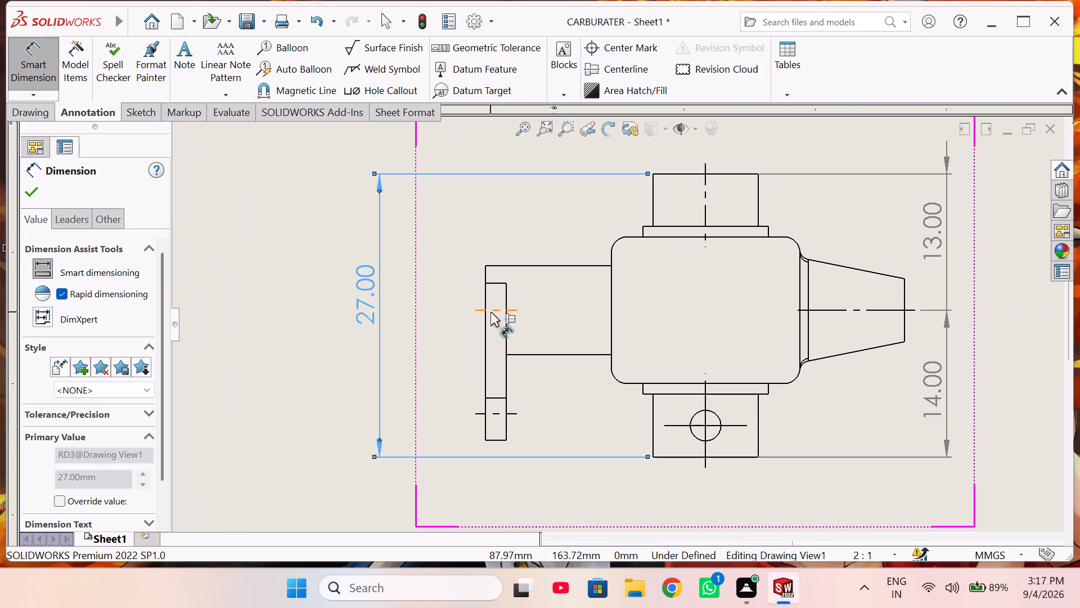
{"action": "scroll", "coordinate": [490, 312], "scroll_direction": "up", "scroll_amount": 1}
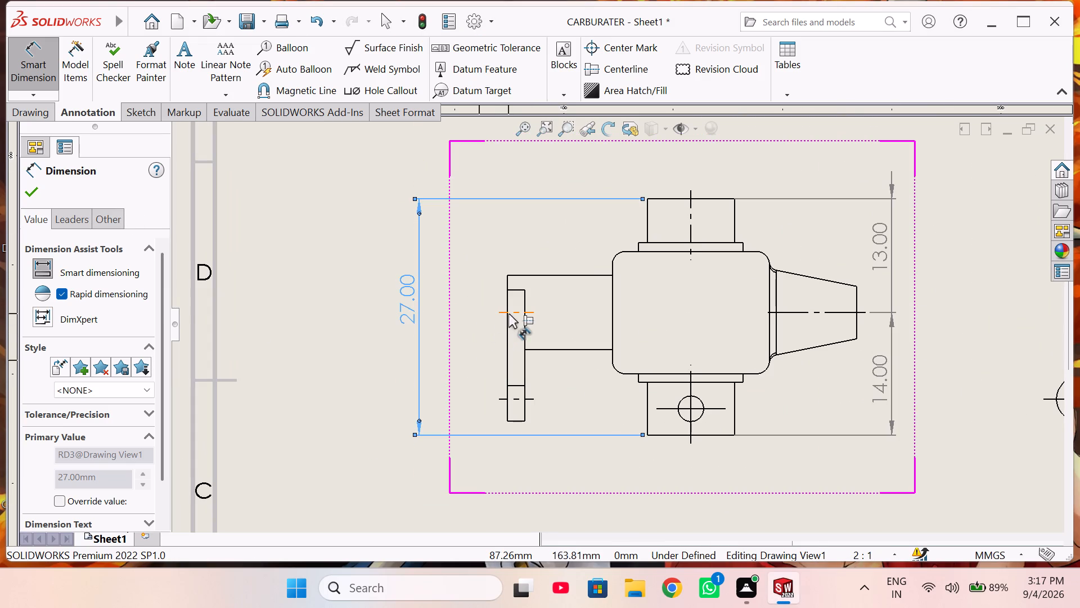
{"action": "left_click", "coordinate": [506, 312]}
{"action": "left_click", "coordinate": [500, 399]}
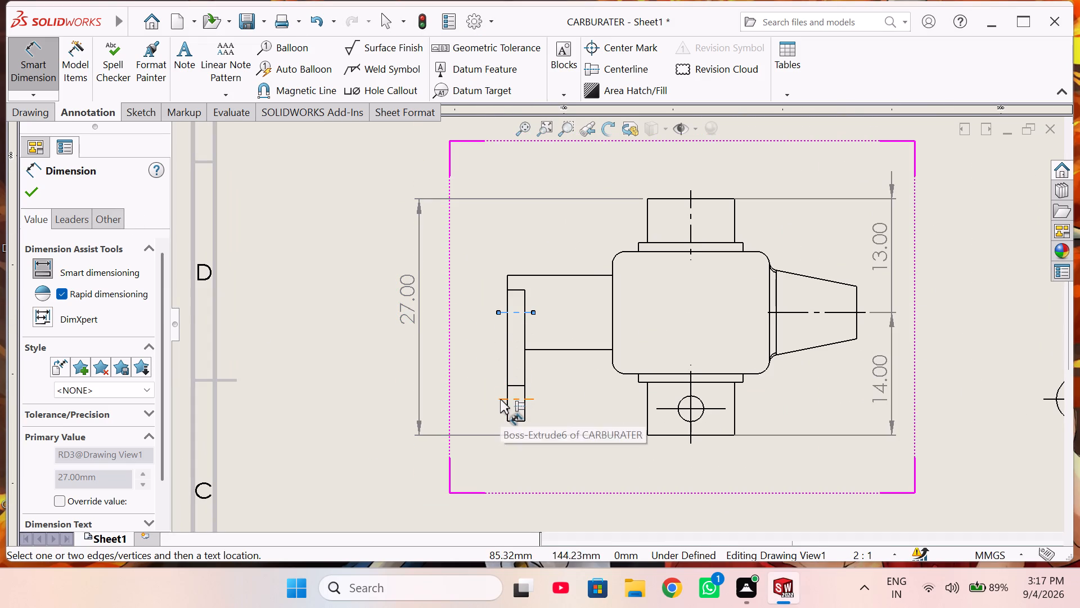
{"action": "left_click", "coordinate": [479, 357]}
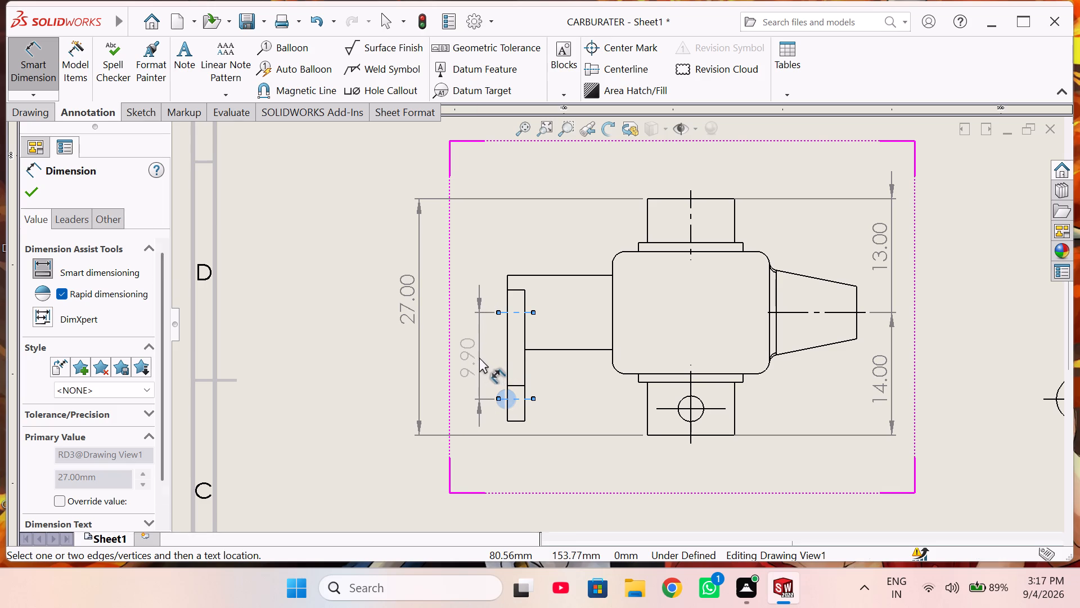
Dimension the radius of the body's rounded upper corner on the arm side in the front view.
{"action": "scroll", "coordinate": [758, 336], "scroll_direction": "up", "scroll_amount": 1}
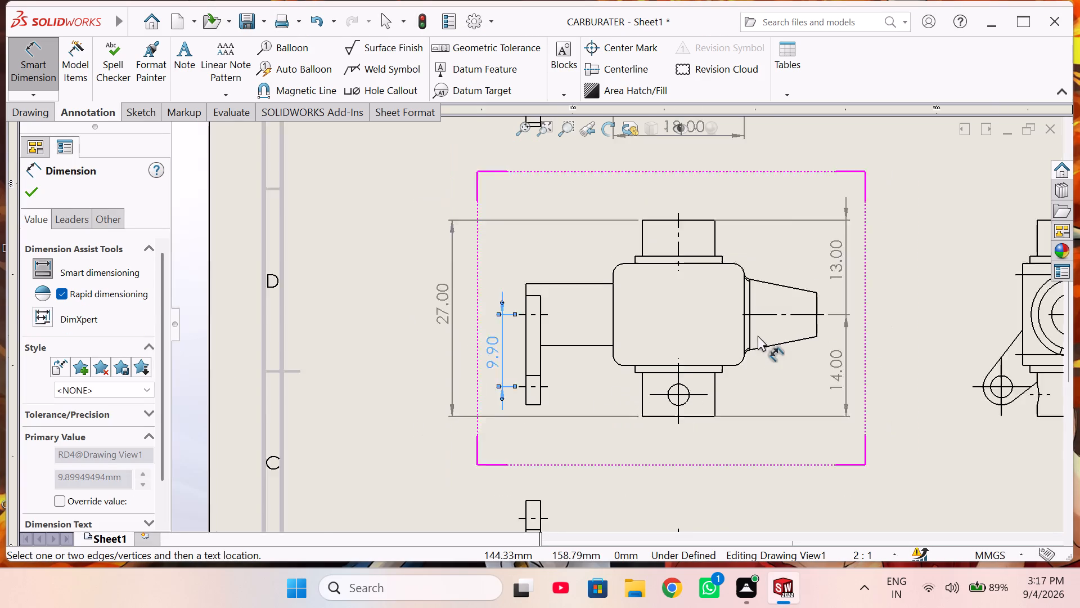
{"action": "scroll", "coordinate": [758, 336], "scroll_direction": "up", "scroll_amount": 1}
{"action": "scroll", "coordinate": [650, 289], "scroll_direction": "down", "scroll_amount": 1}
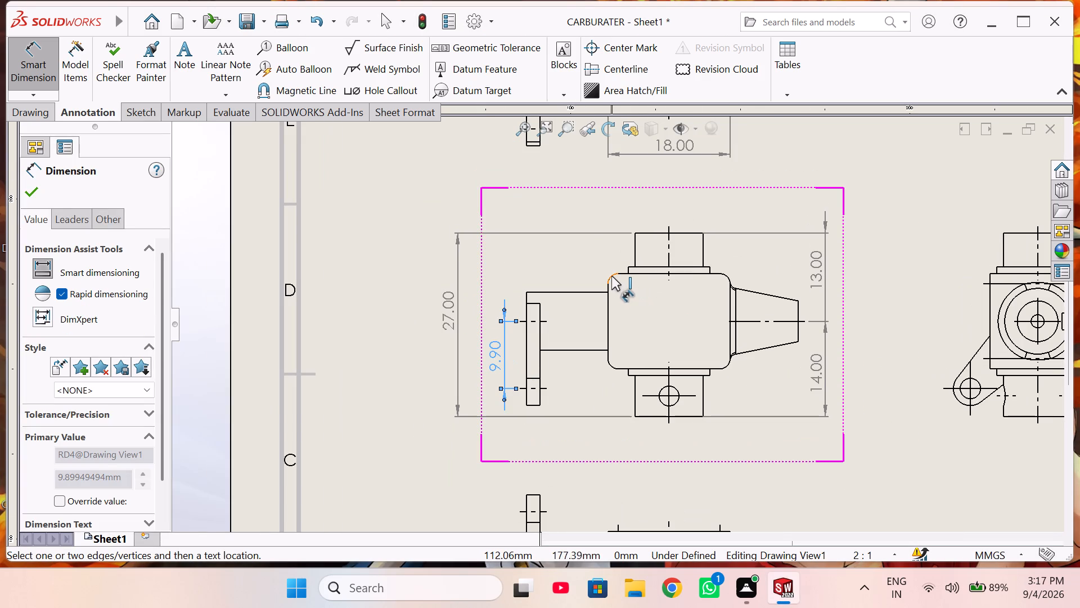
{"action": "left_click", "coordinate": [611, 276]}
{"action": "left_click", "coordinate": [591, 258]}
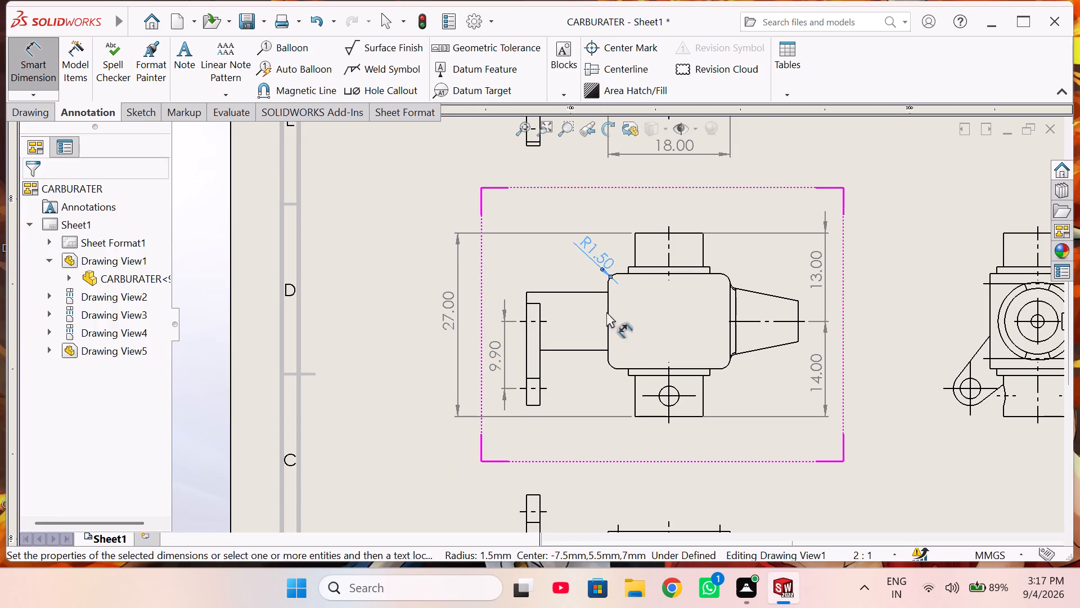
Dimension the thickness of the collar between the upper boss and the body in the front view.
{"action": "scroll", "coordinate": [709, 270], "scroll_direction": "down", "scroll_amount": 4}
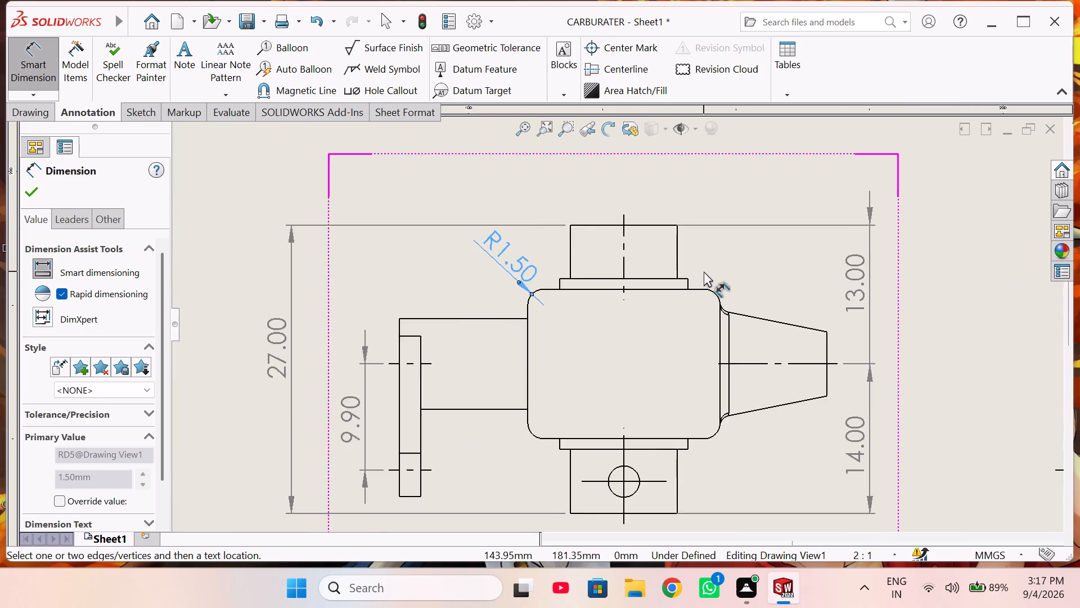
{"action": "scroll", "coordinate": [704, 271], "scroll_direction": "down", "scroll_amount": 6}
{"action": "left_click", "coordinate": [675, 285]}
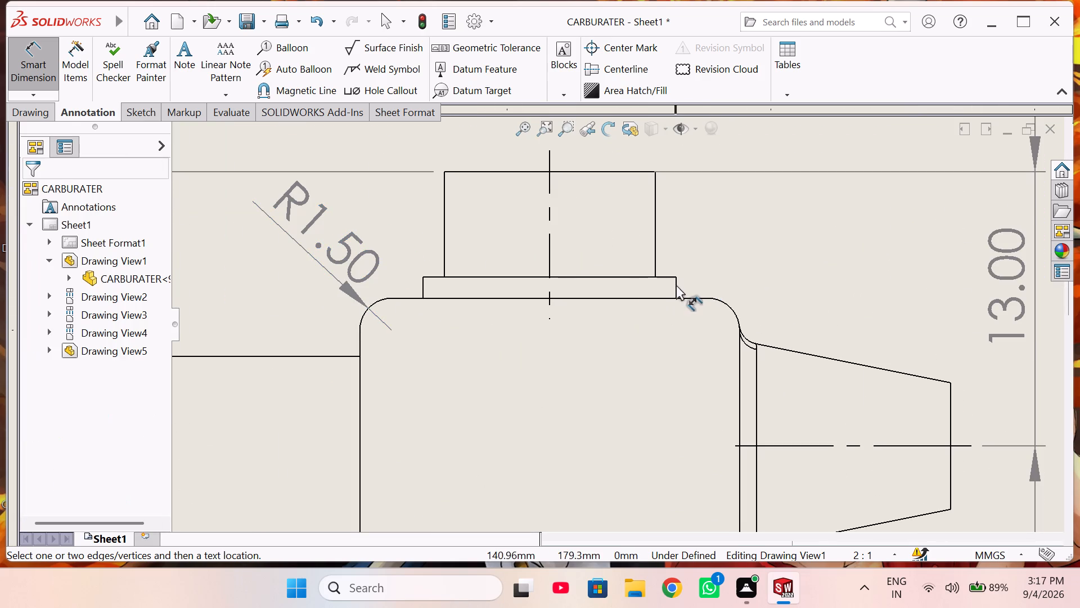
{"action": "left_click", "coordinate": [675, 285]}
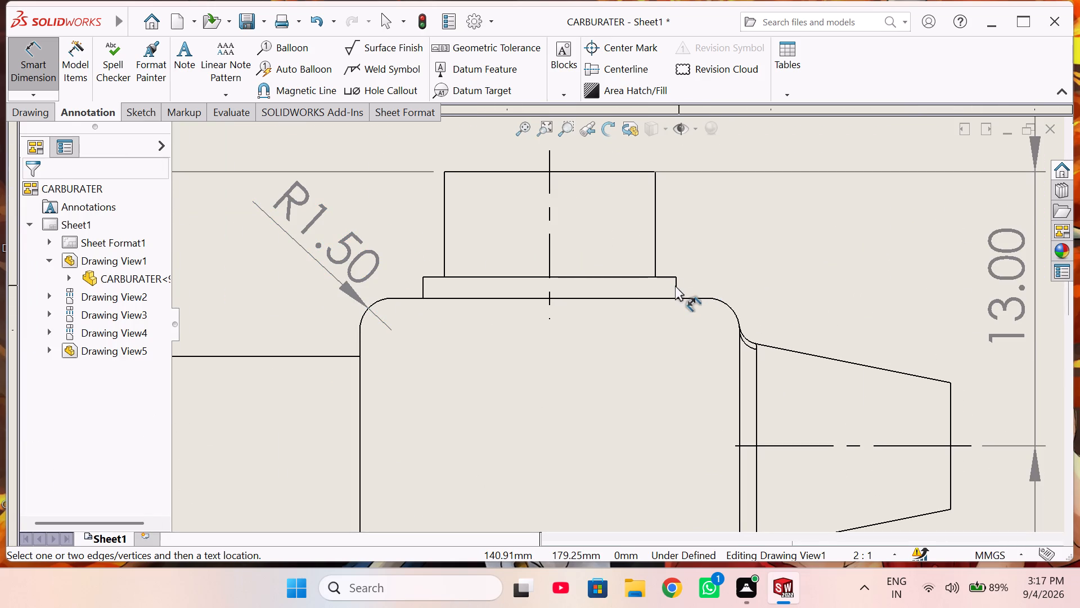
{"action": "left_click", "coordinate": [677, 286]}
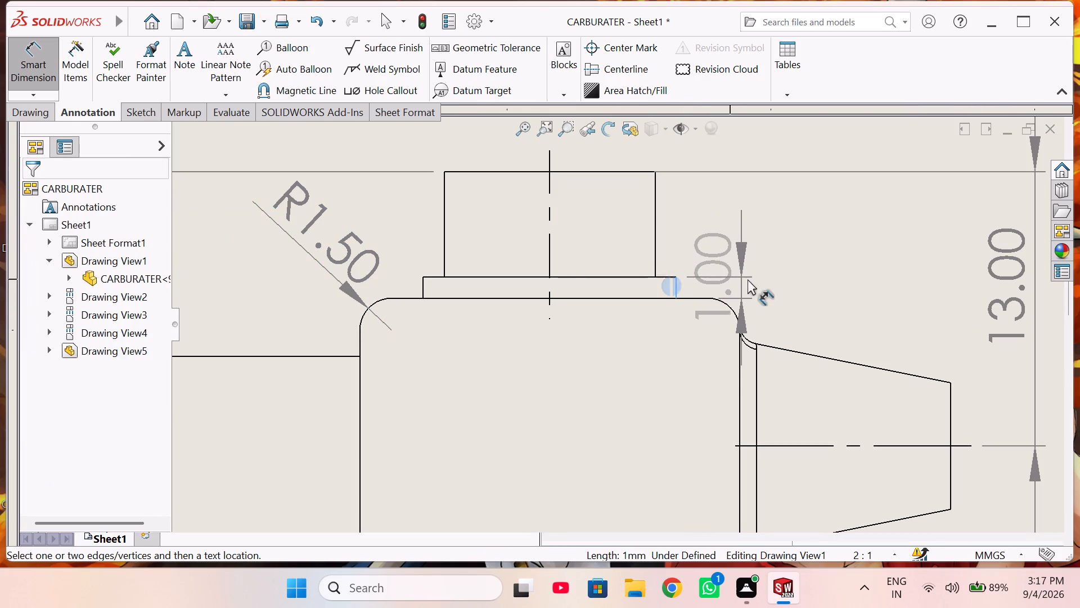
{"action": "left_click", "coordinate": [798, 283]}
Dimension the diameter of the nozzle's tip in the front view, placing it just beyond the nozzle's end.
{"action": "scroll", "coordinate": [752, 405], "scroll_direction": "up", "scroll_amount": 1}
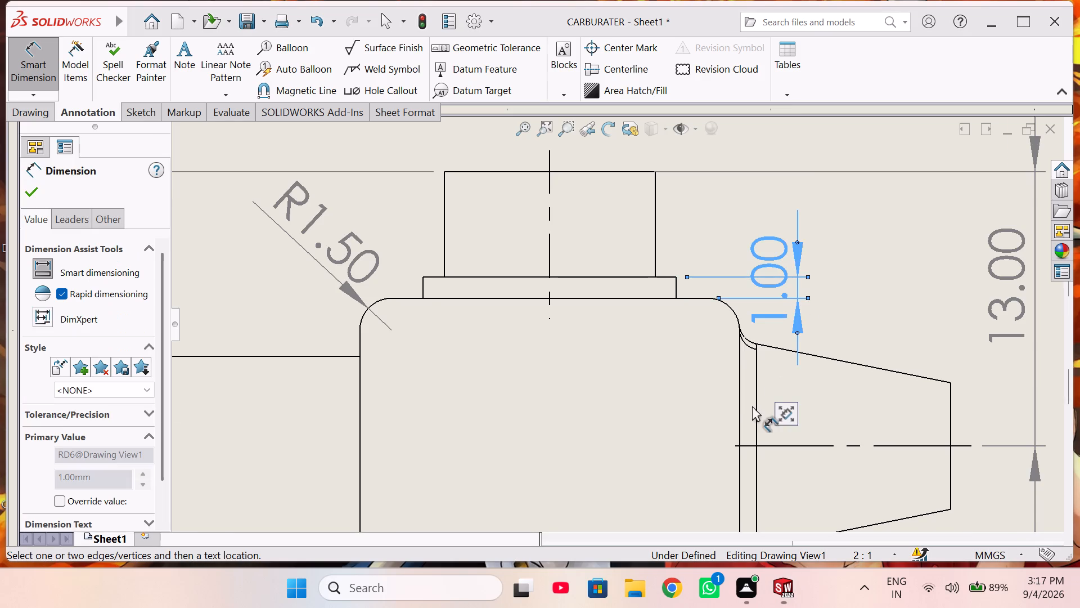
{"action": "scroll", "coordinate": [760, 414], "scroll_direction": "up", "scroll_amount": 3}
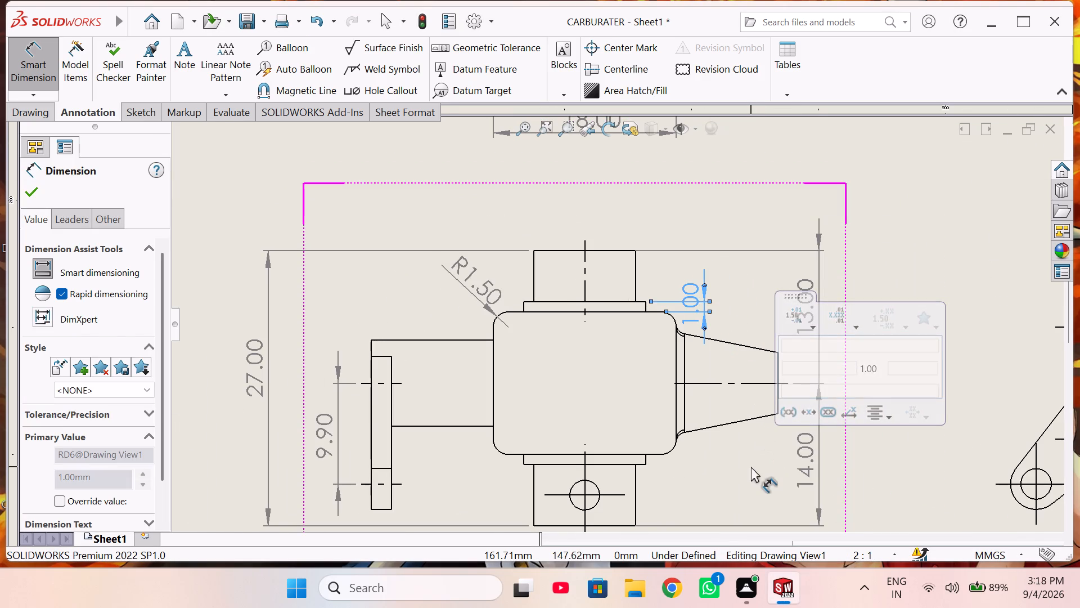
{"action": "left_click", "coordinate": [751, 467]}
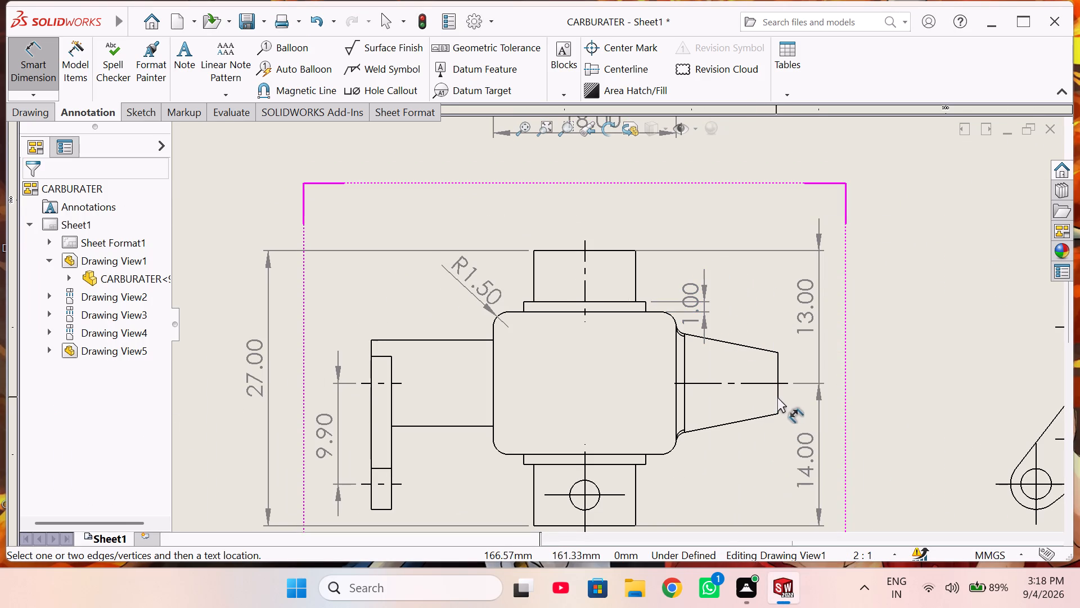
{"action": "left_click", "coordinate": [777, 397]}
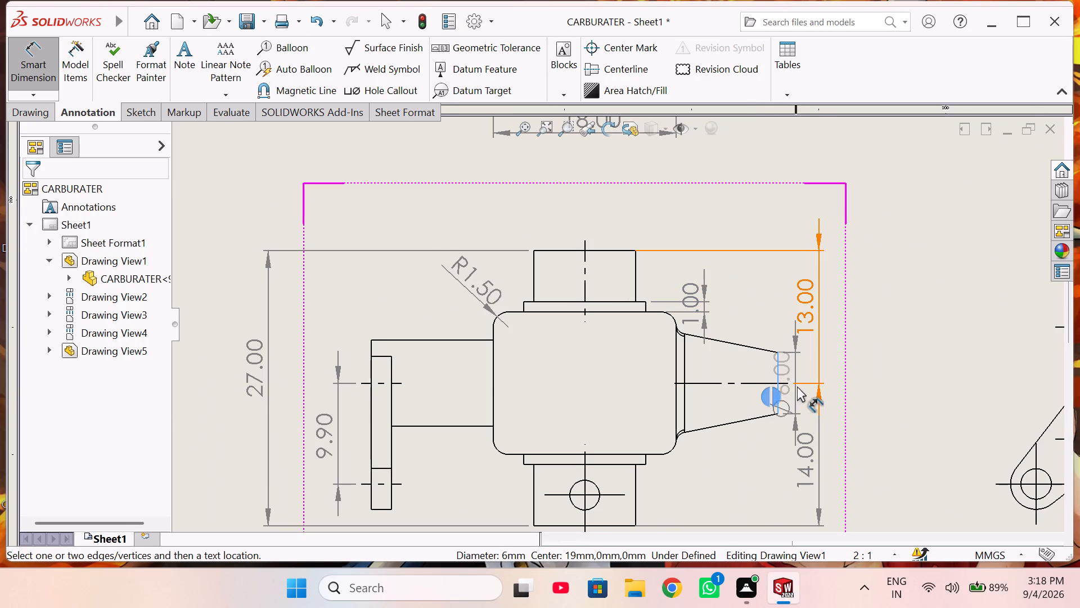
{"action": "left_click", "coordinate": [800, 386]}
{"action": "scroll", "coordinate": [845, 411], "scroll_direction": "up", "scroll_amount": 1}
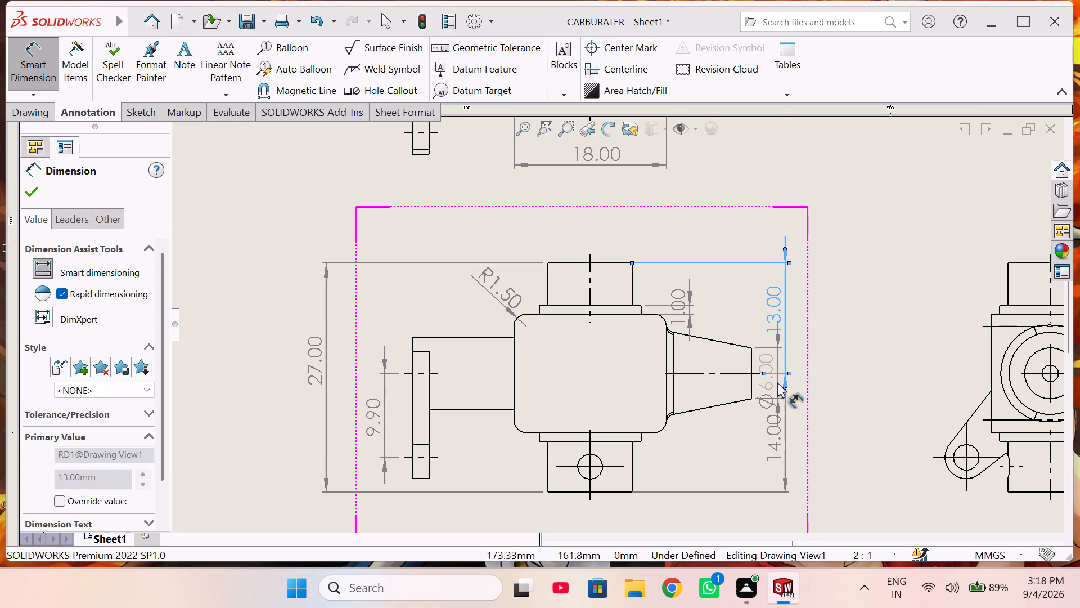
{"action": "left_click", "coordinate": [776, 376]}
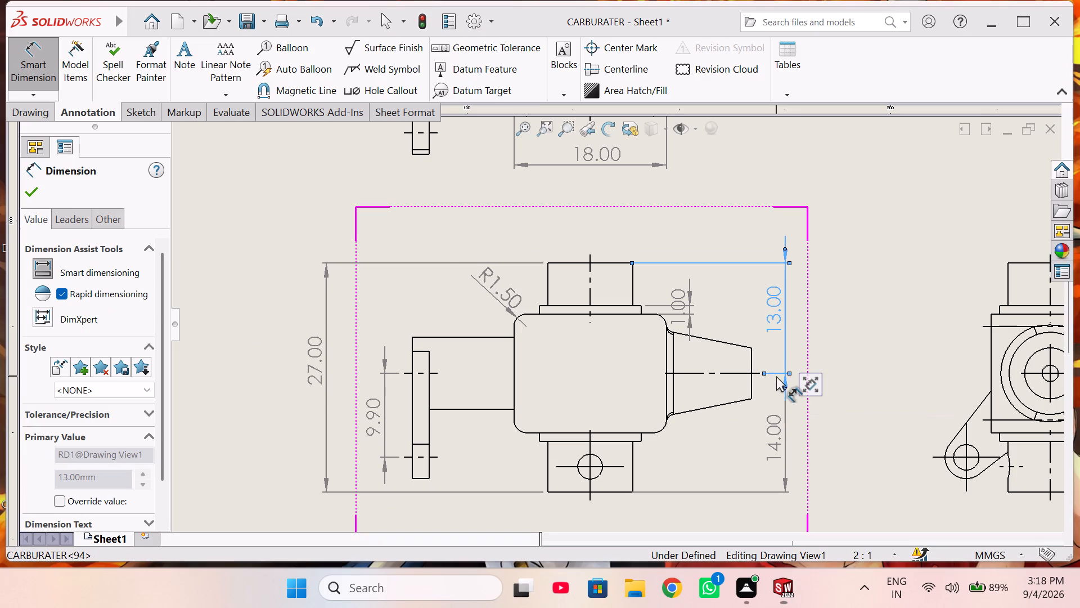
{"action": "left_click", "coordinate": [796, 382]}
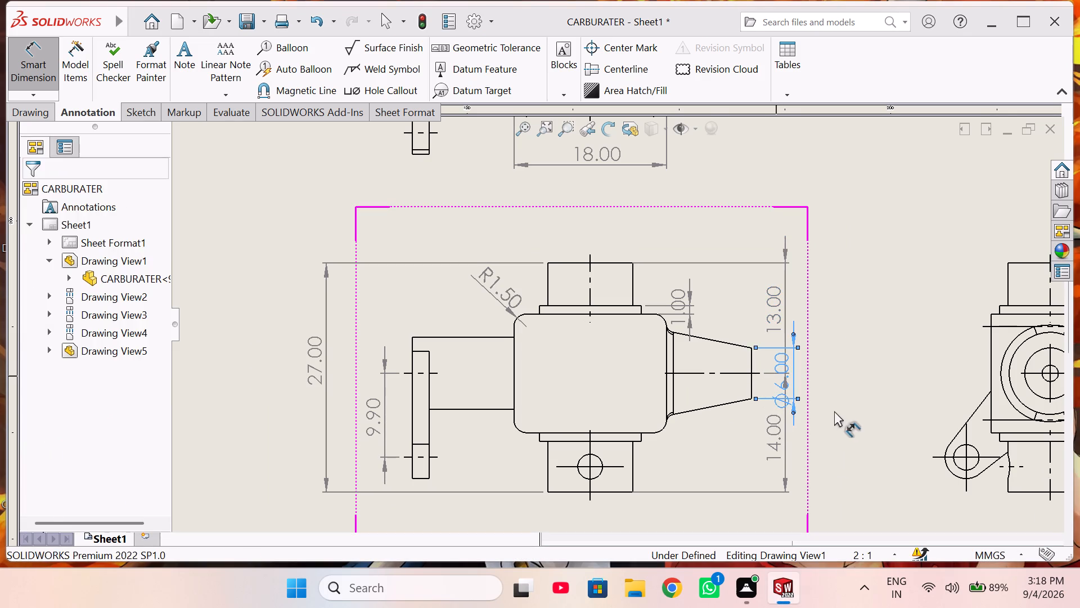
Move the 14.00 and 13.00 vertical dimensions outward, in line with each other and clear of the nozzle tip's diameter dimension.
{"action": "scroll", "coordinate": [835, 411], "scroll_direction": "up", "scroll_amount": 2}
{"action": "scroll", "coordinate": [708, 381], "scroll_direction": "down", "scroll_amount": 5}
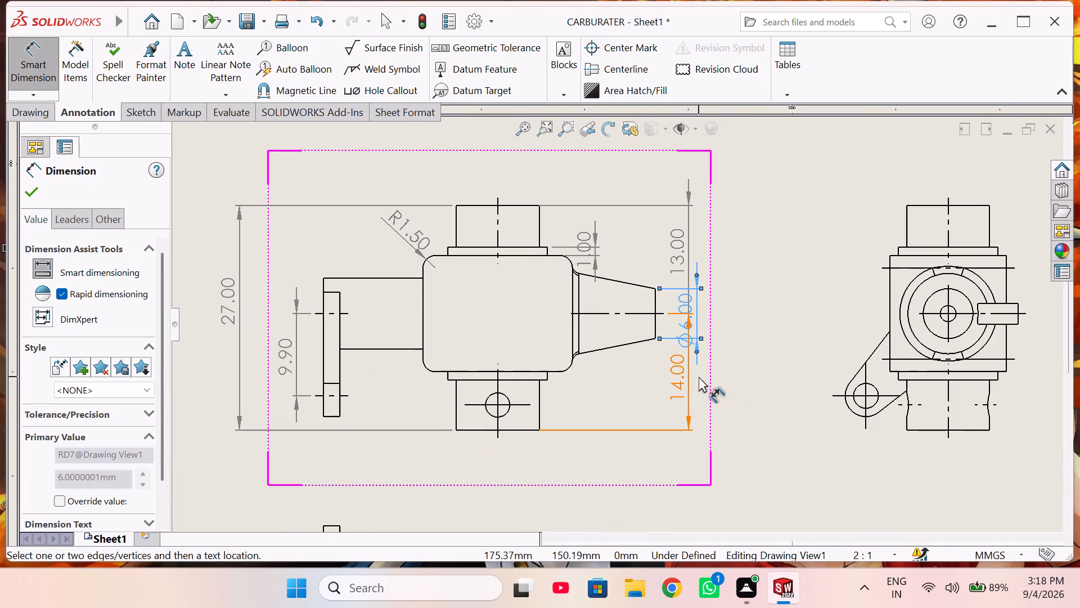
{"action": "left_click_drag", "start_coordinate": [681, 379], "coordinate": [724, 381]}
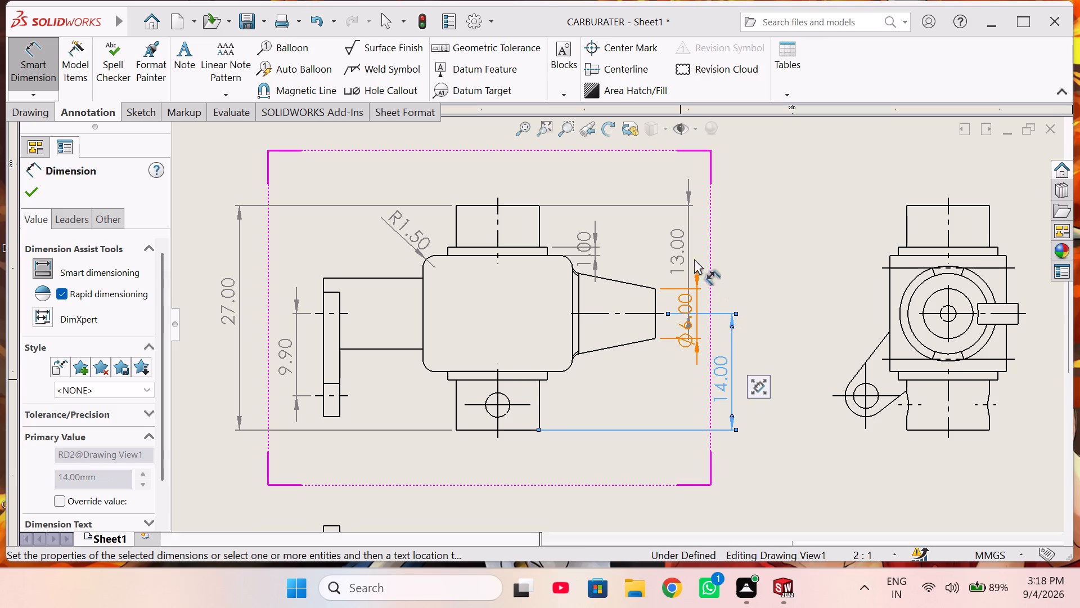
{"action": "left_click_drag", "start_coordinate": [686, 256], "coordinate": [728, 256]}
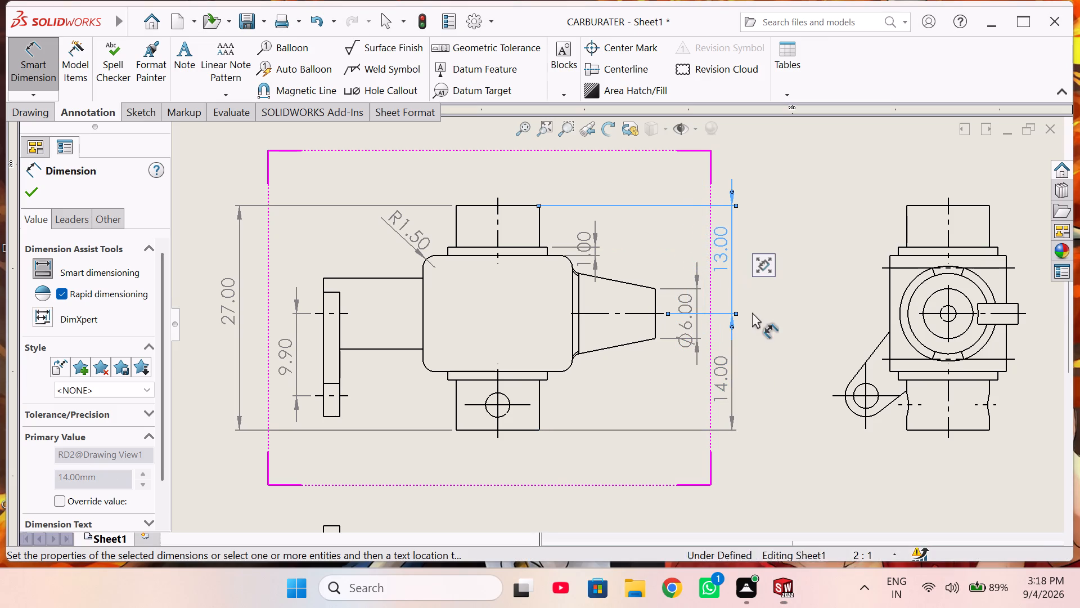
Move the nozzle tip's diameter dimension closer to the nozzle in the front view, with its text above the upper extension line.
{"action": "left_click", "coordinate": [755, 319]}
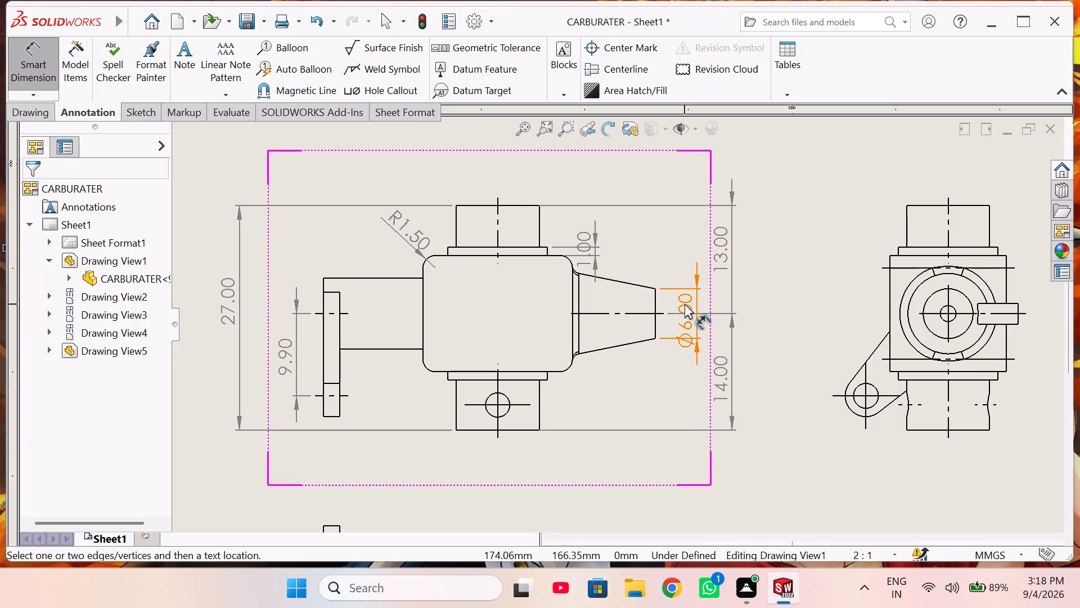
{"action": "left_click_drag", "start_coordinate": [685, 303], "coordinate": [674, 240]}
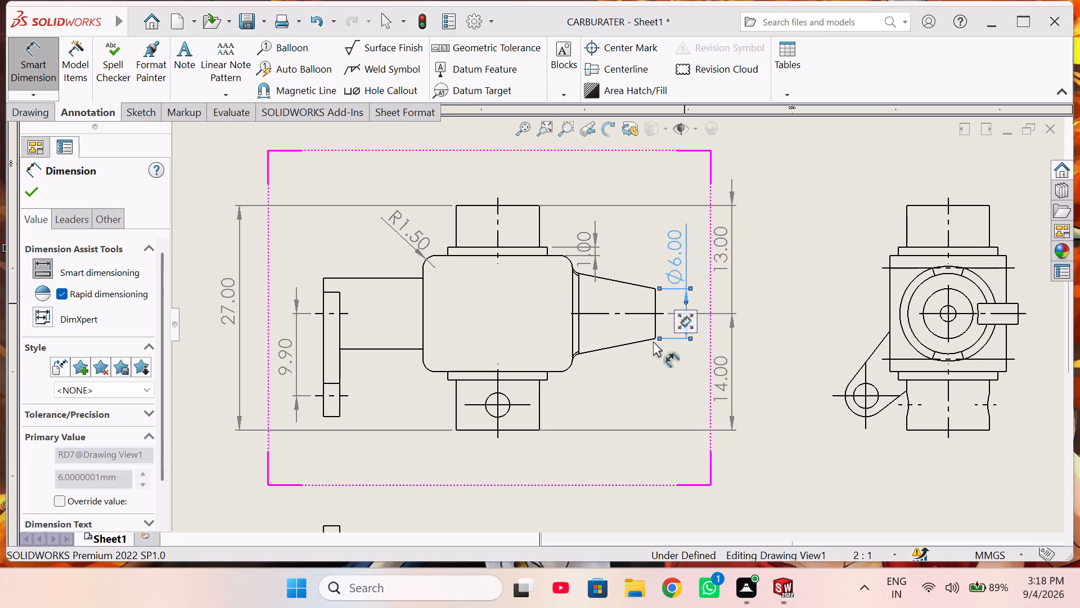
{"action": "left_click", "coordinate": [654, 383]}
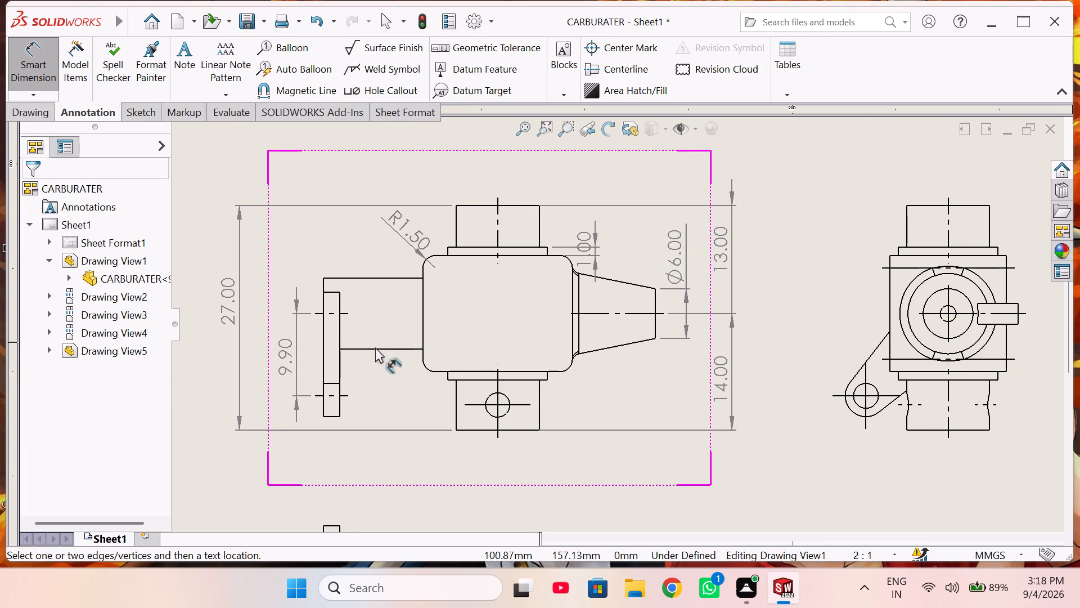
Dimension the arm's horizontal length from its outer end to the body's side in the front view, placing it above the arm.
{"action": "scroll", "coordinate": [375, 347], "scroll_direction": "down", "scroll_amount": 1}
{"action": "scroll", "coordinate": [375, 347], "scroll_direction": "up", "scroll_amount": 1}
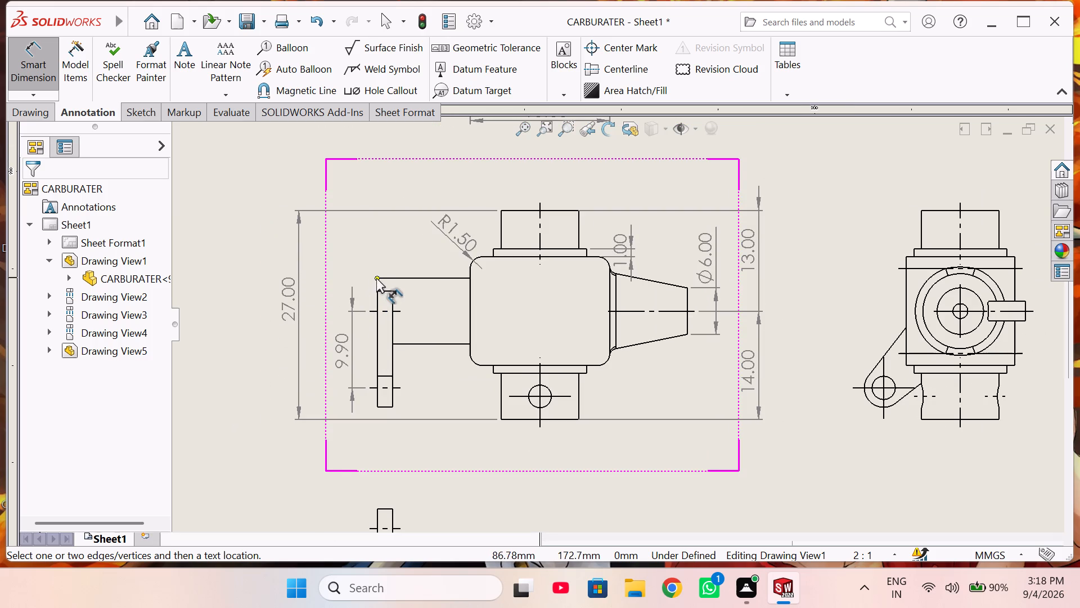
{"action": "left_click", "coordinate": [376, 278]}
{"action": "left_click", "coordinate": [470, 278]}
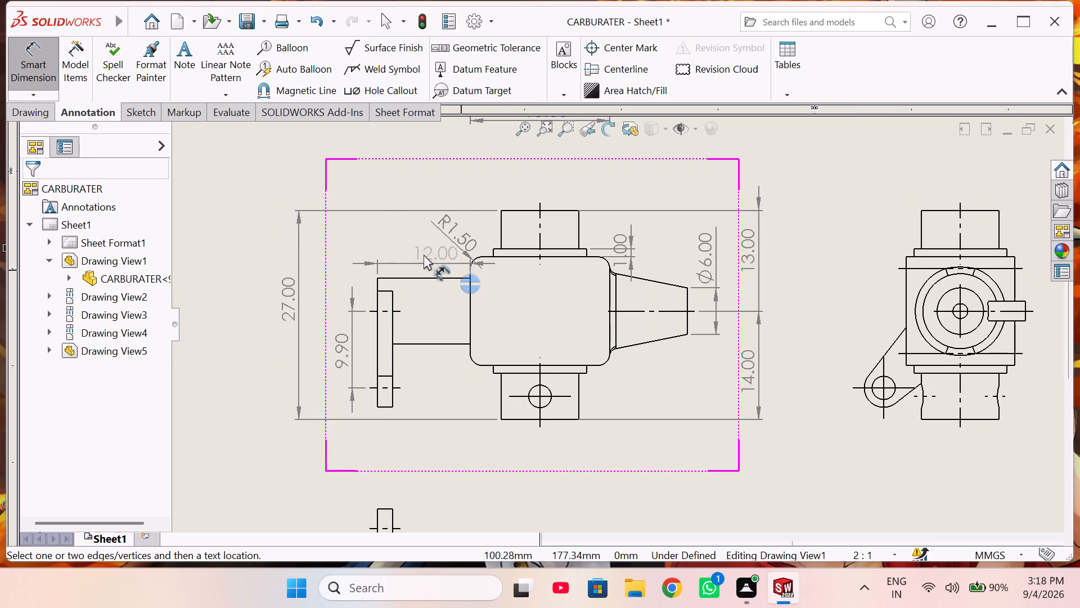
{"action": "left_click", "coordinate": [413, 258]}
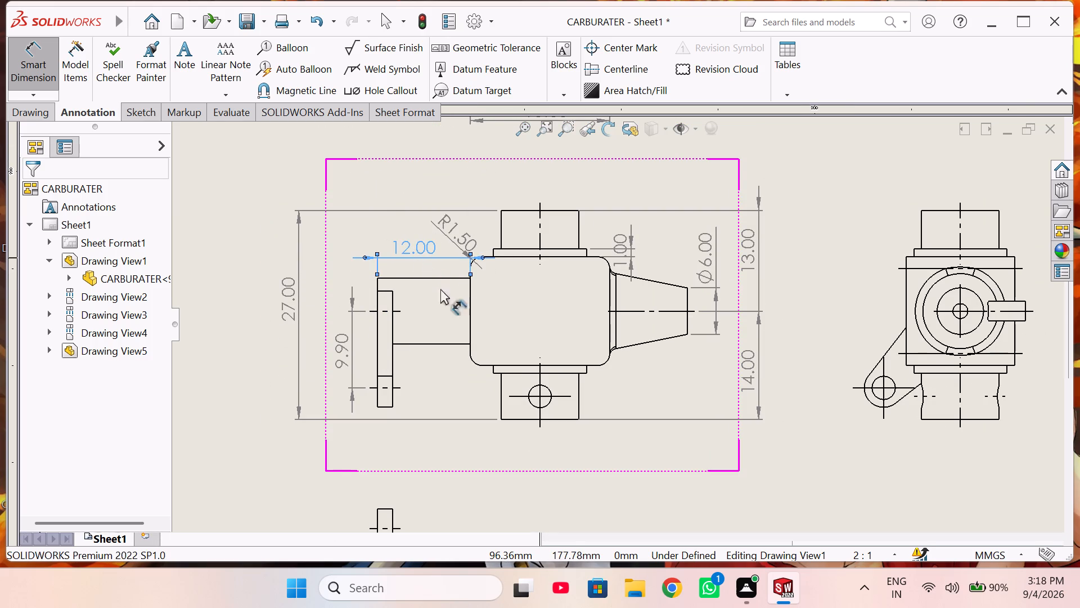
{"action": "scroll", "coordinate": [472, 329], "scroll_direction": "up", "scroll_amount": 4}
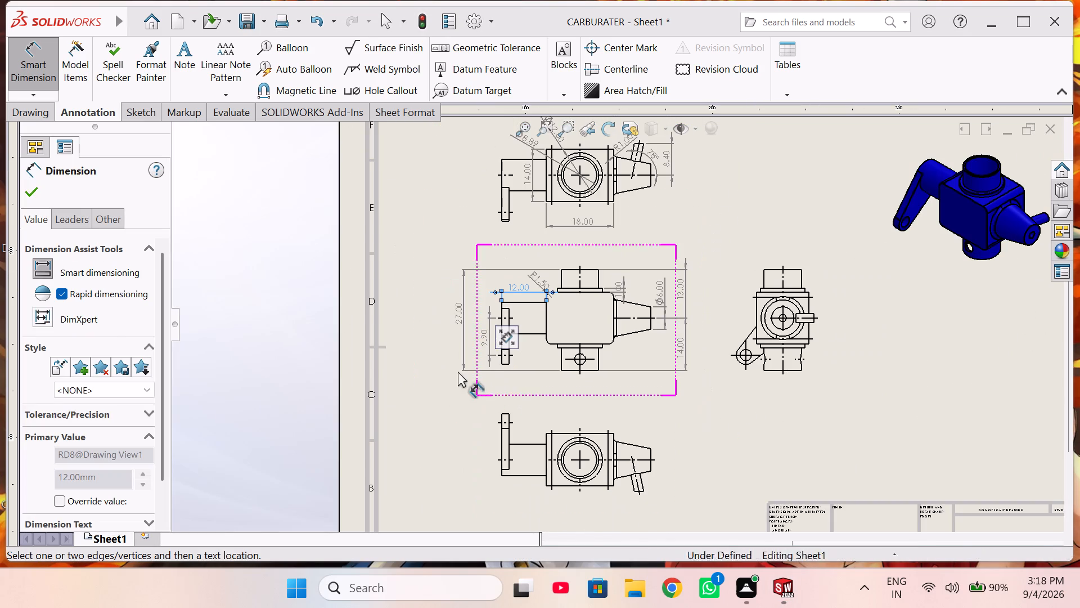
{"action": "left_click", "coordinate": [450, 361]}
Dimension the thickness of the collar between the body and the lower boss in the front view, placing it beside the collar.
{"action": "scroll", "coordinate": [557, 315], "scroll_direction": "down", "scroll_amount": 5}
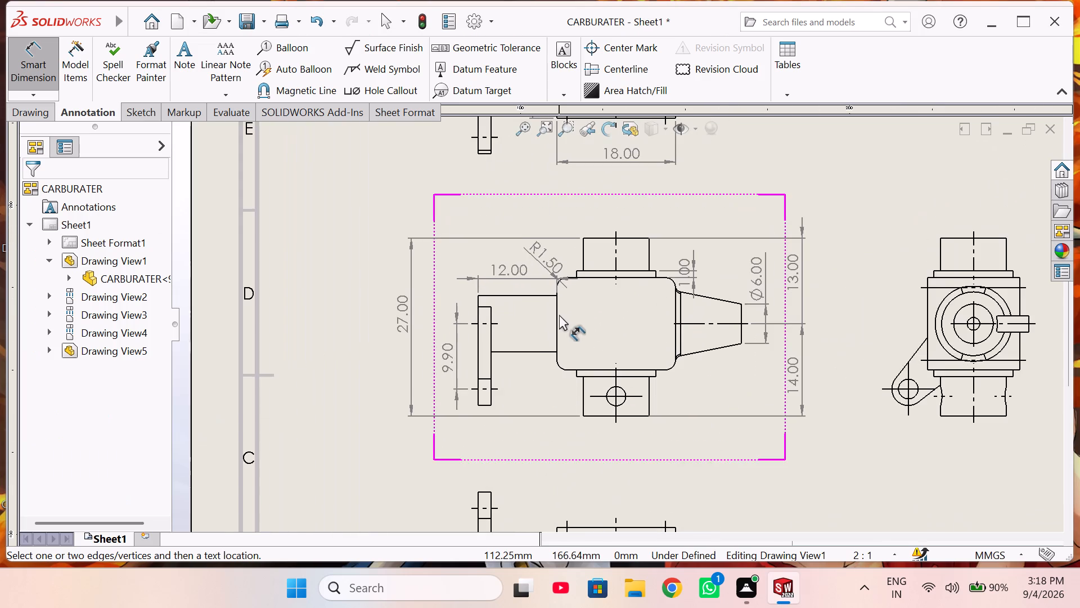
{"action": "scroll", "coordinate": [634, 337], "scroll_direction": "down", "scroll_amount": 1}
{"action": "scroll", "coordinate": [650, 381], "scroll_direction": "down", "scroll_amount": 2}
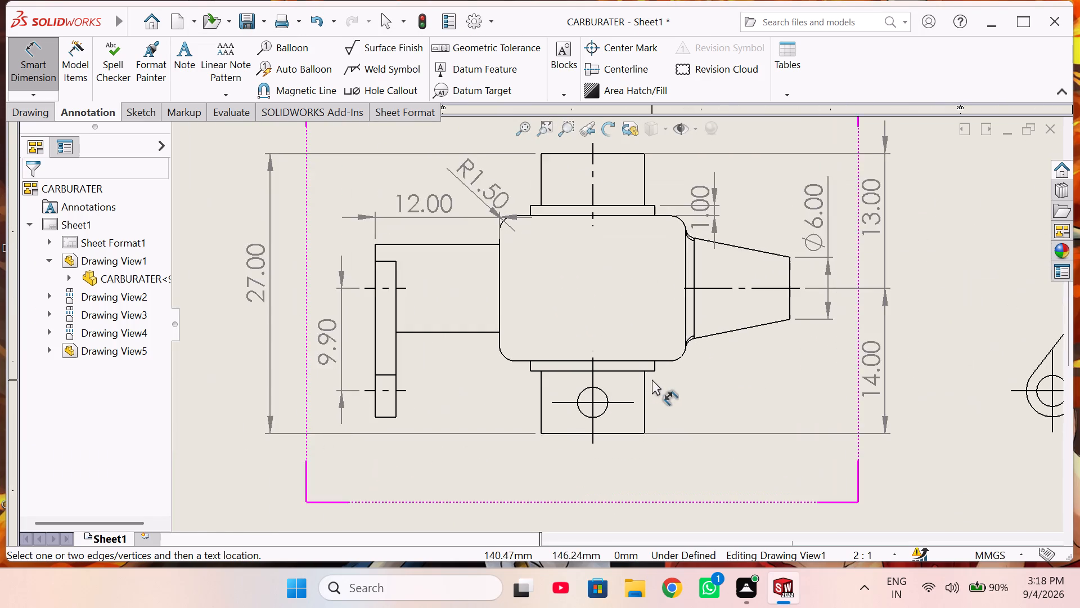
{"action": "scroll", "coordinate": [652, 379], "scroll_direction": "down", "scroll_amount": 6}
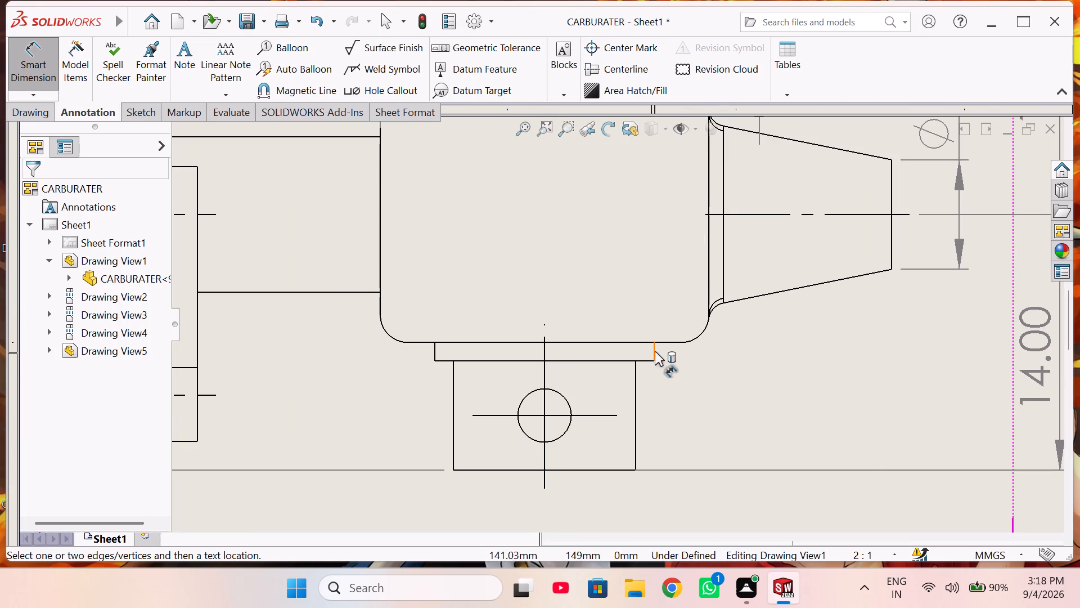
{"action": "left_click", "coordinate": [655, 351]}
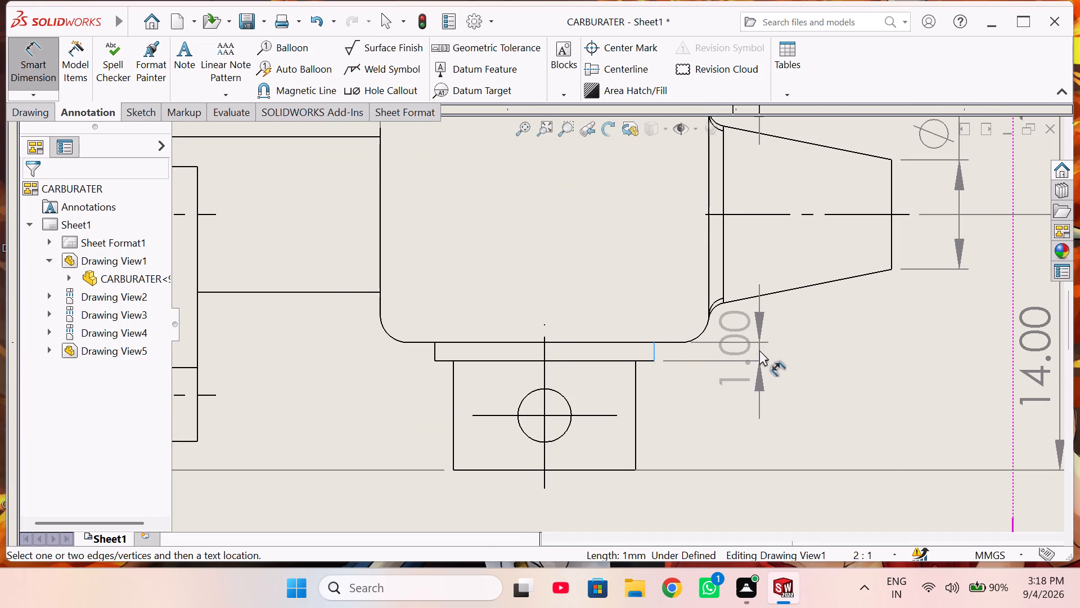
{"action": "left_click", "coordinate": [759, 350]}
Dimension the radius of the fillet between the body and the nozzle on the pin side in the bottom view.
{"action": "scroll", "coordinate": [726, 429], "scroll_direction": "up", "scroll_amount": 8}
{"action": "scroll", "coordinate": [615, 449], "scroll_direction": "down", "scroll_amount": 3}
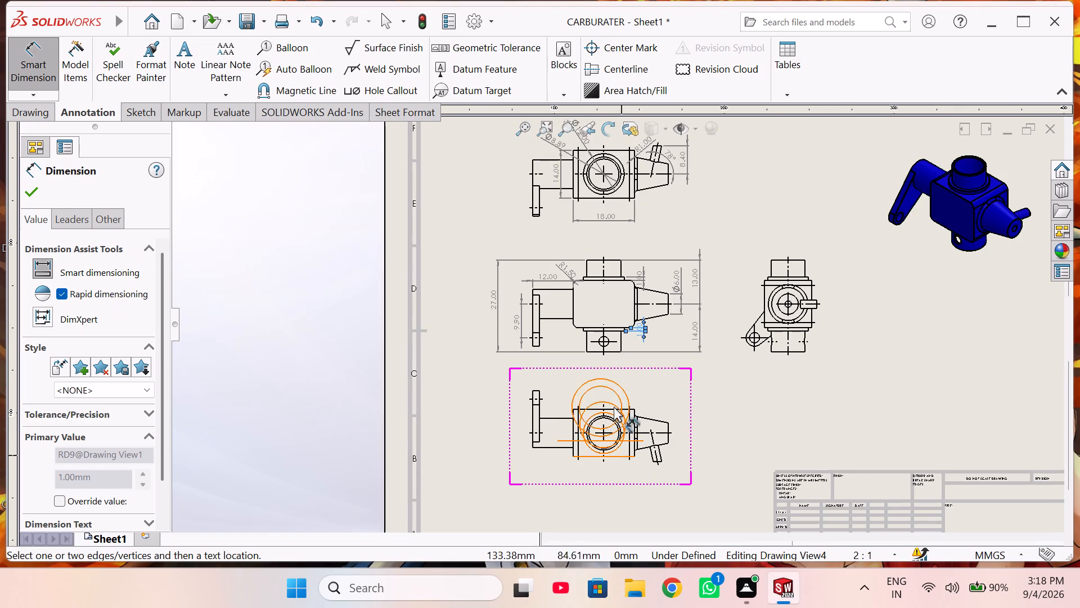
{"action": "scroll", "coordinate": [620, 394], "scroll_direction": "down", "scroll_amount": 9}
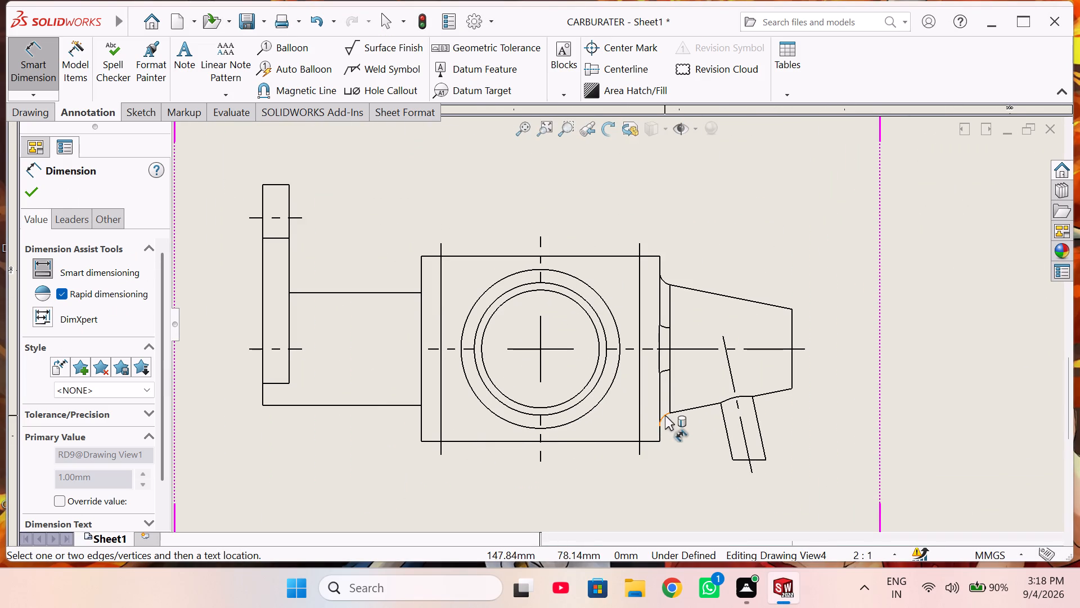
{"action": "left_click", "coordinate": [665, 415]}
{"action": "left_click", "coordinate": [685, 448]}
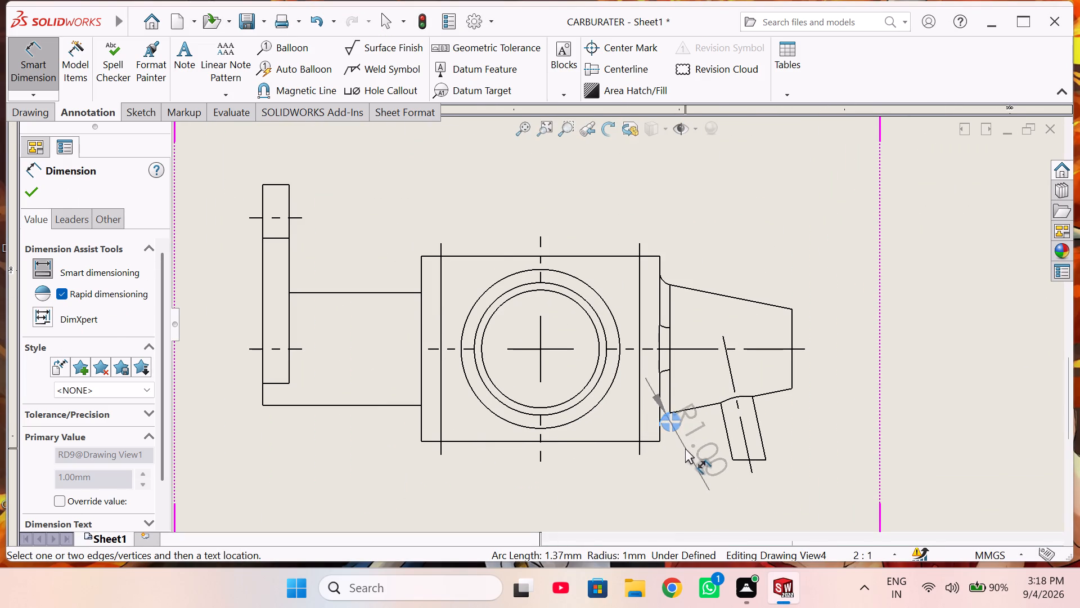
{"action": "left_click", "coordinate": [849, 442]}
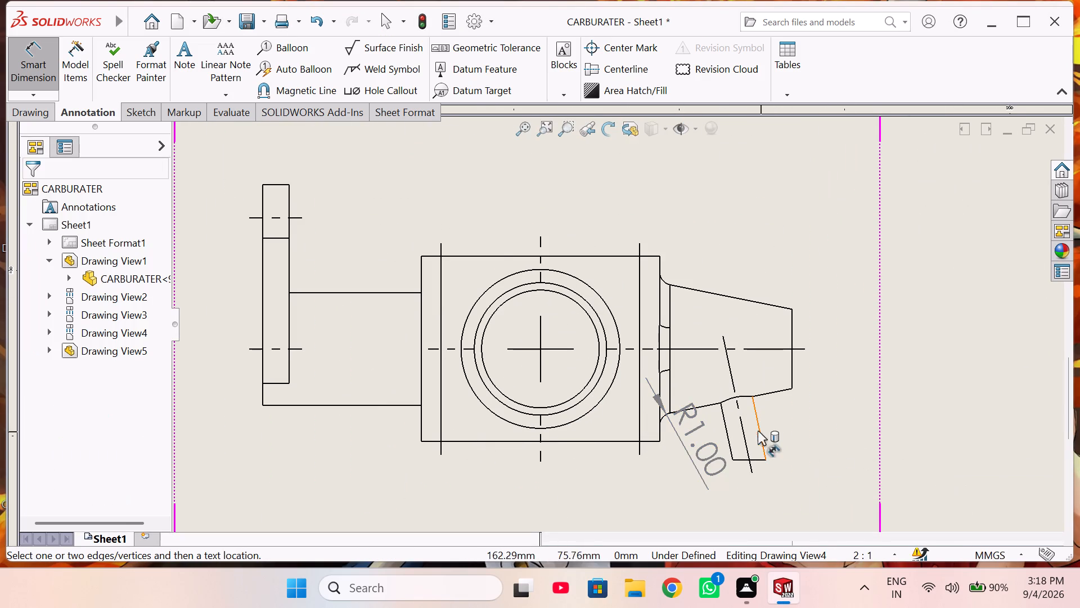
Dimension the vertical distance from the nozzle's centerline to the angled pin's outer end in the bottom view, placing it beyond the nozzle.
{"action": "left_click", "coordinate": [766, 459]}
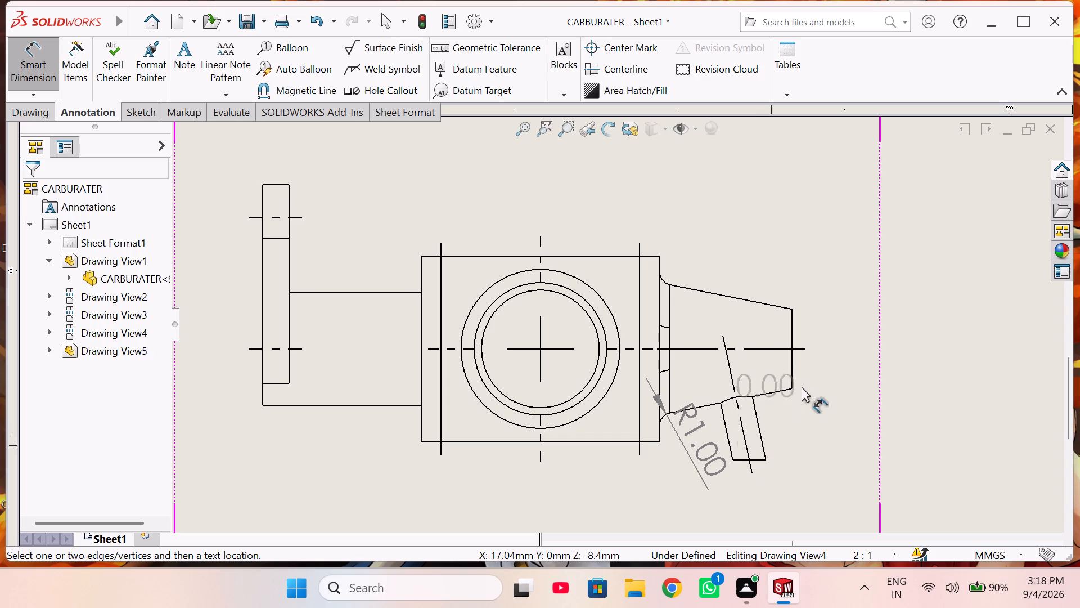
{"action": "left_click", "coordinate": [795, 348]}
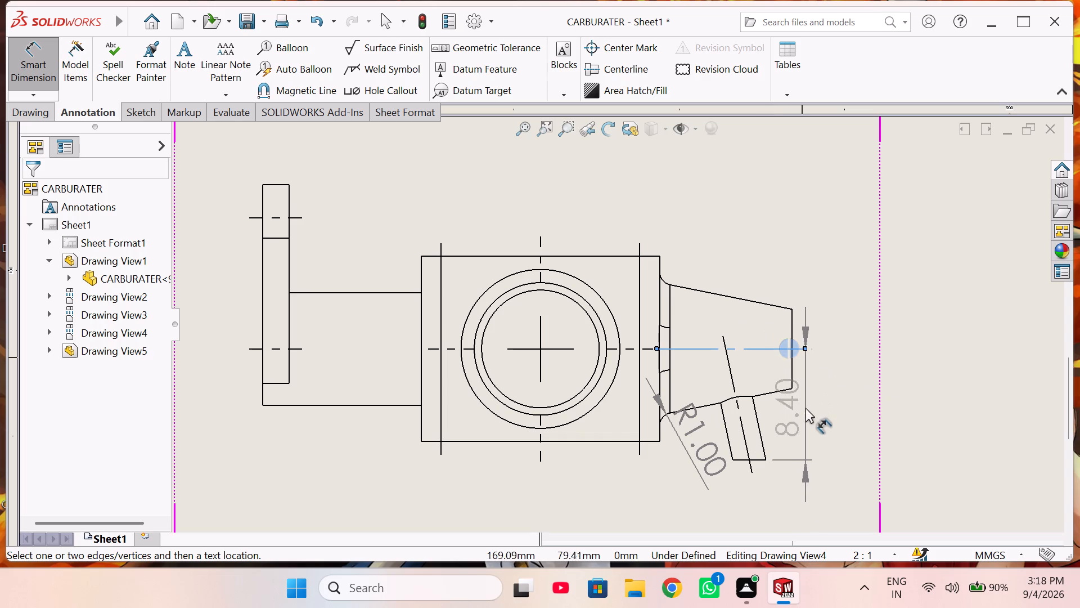
{"action": "left_click", "coordinate": [850, 412]}
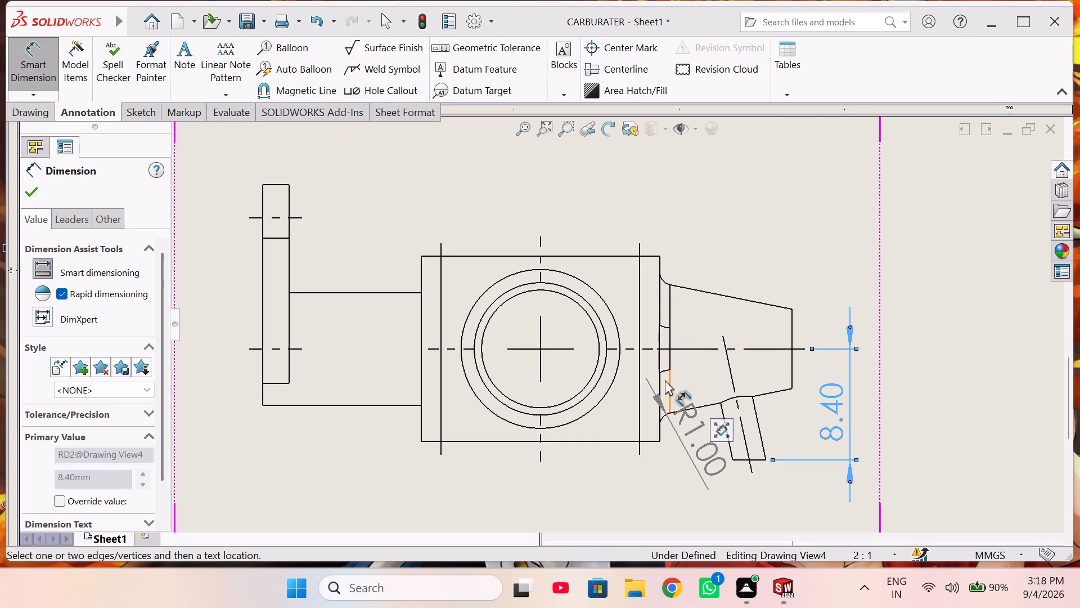
Dimension the diameters of the bore, the boss and the collar circles in the bottom view, placing the collar's below the body.
{"action": "scroll", "coordinate": [665, 380], "scroll_direction": "up", "scroll_amount": 2}
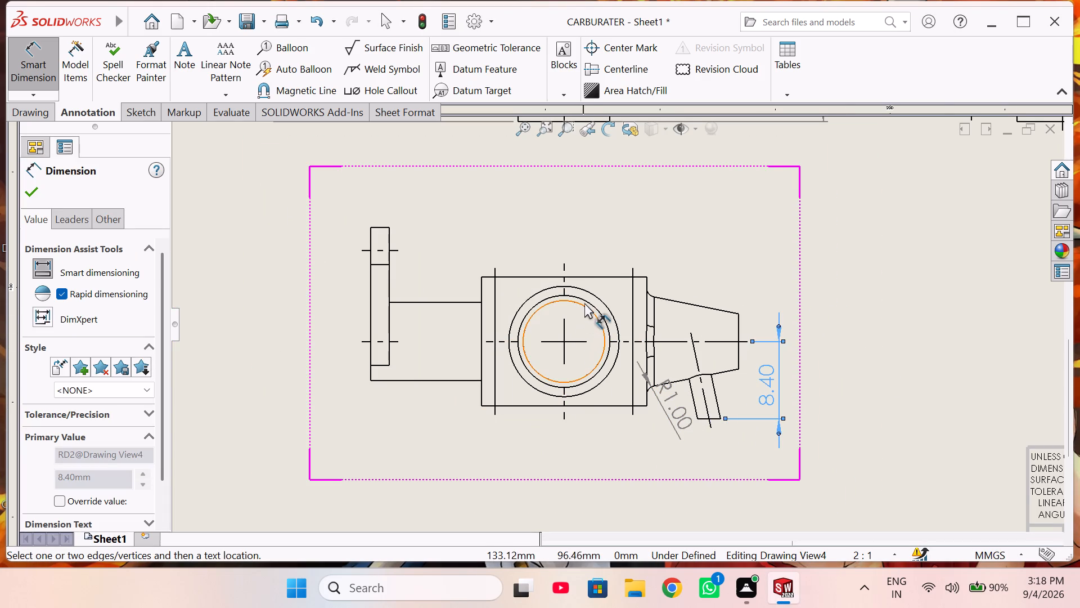
{"action": "left_click", "coordinate": [583, 306]}
{"action": "left_click", "coordinate": [649, 239]}
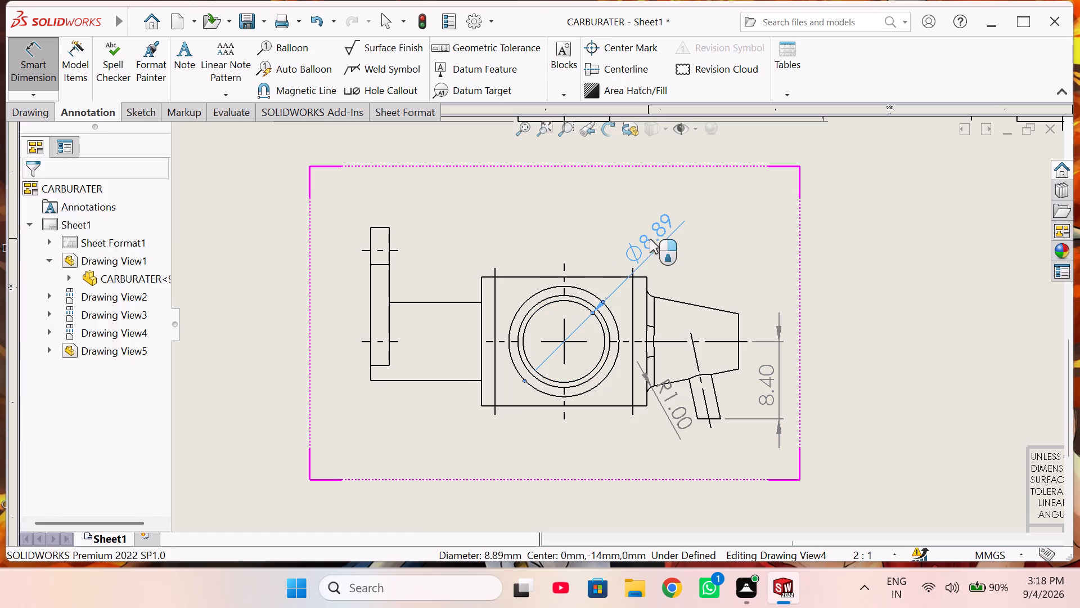
{"action": "left_click", "coordinate": [585, 299]}
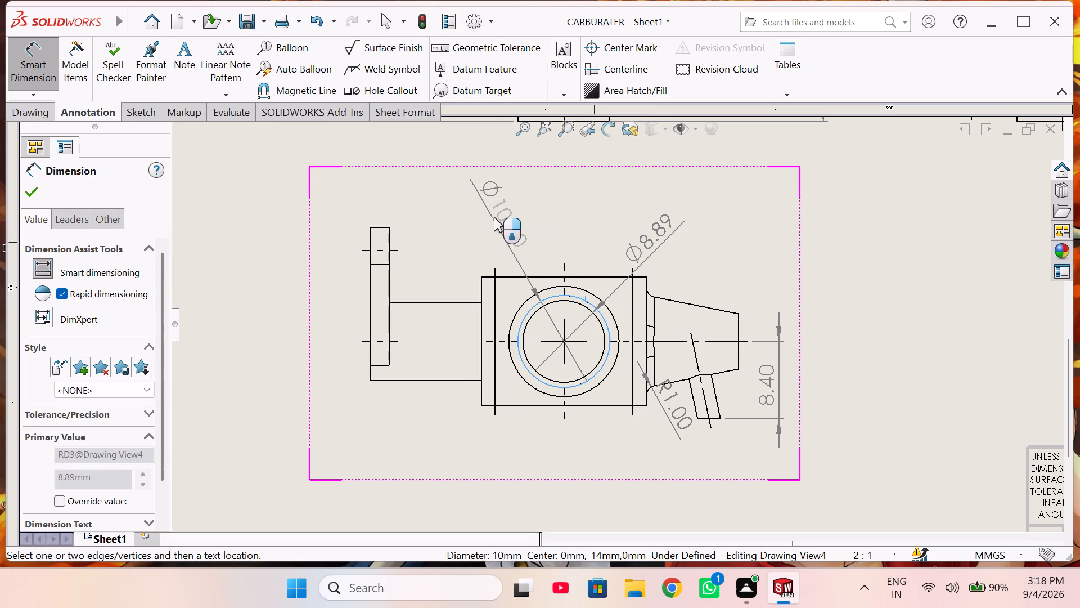
{"action": "left_click", "coordinate": [488, 230]}
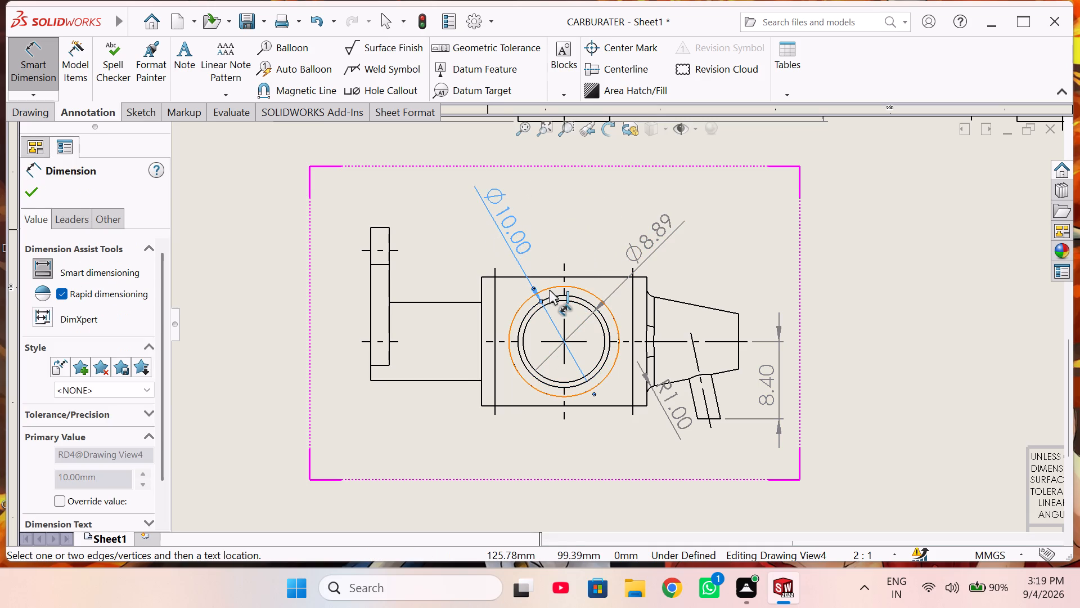
{"action": "left_click", "coordinate": [550, 288]}
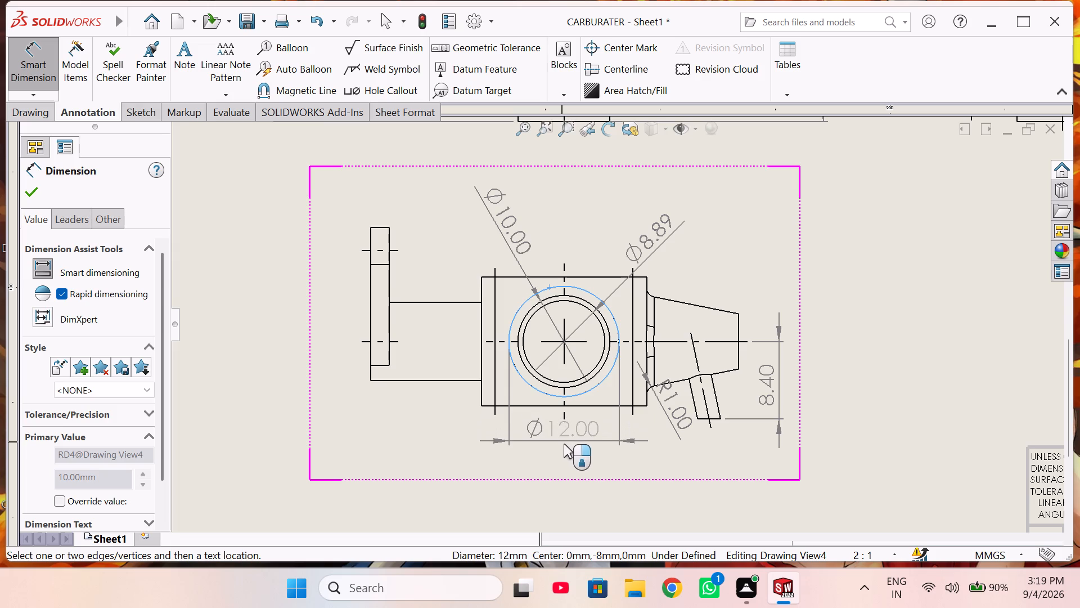
{"action": "left_click", "coordinate": [570, 453]}
Dimension the lower boss's diameter in the front view, placing it below the boss.
{"action": "scroll", "coordinate": [484, 413], "scroll_direction": "up", "scroll_amount": 2}
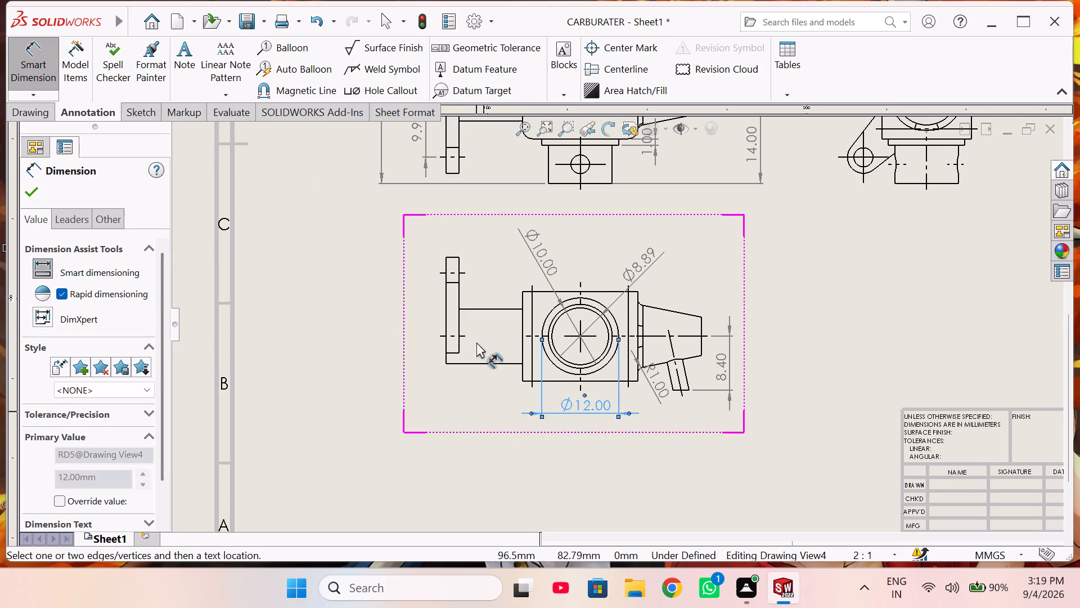
{"action": "scroll", "coordinate": [453, 349], "scroll_direction": "up", "scroll_amount": 3}
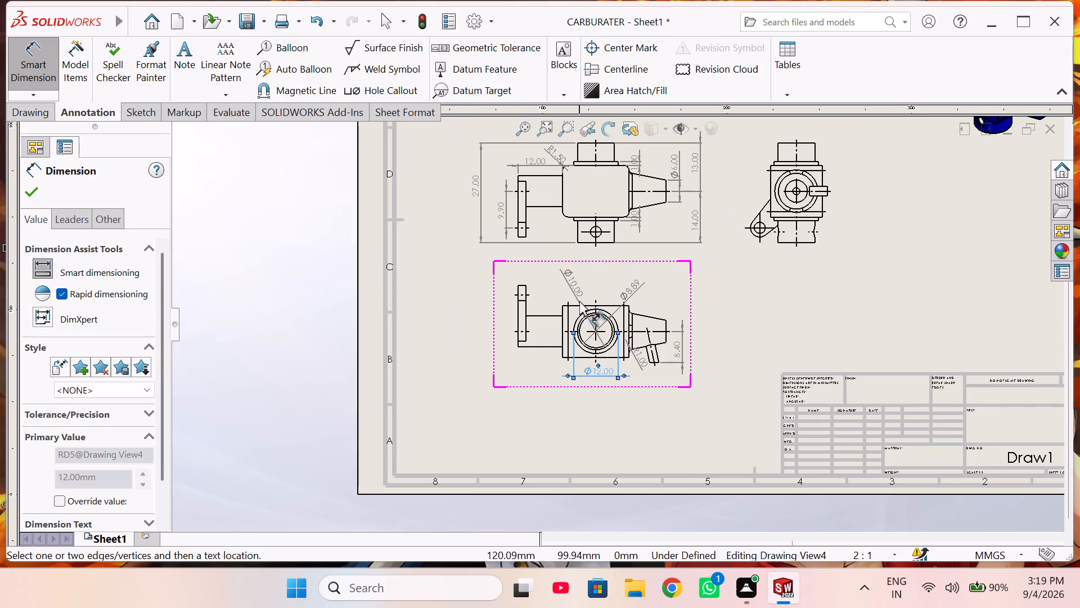
{"action": "scroll", "coordinate": [549, 257], "scroll_direction": "up", "scroll_amount": 1}
{"action": "scroll", "coordinate": [612, 250], "scroll_direction": "down", "scroll_amount": 2}
{"action": "scroll", "coordinate": [589, 204], "scroll_direction": "down", "scroll_amount": 2}
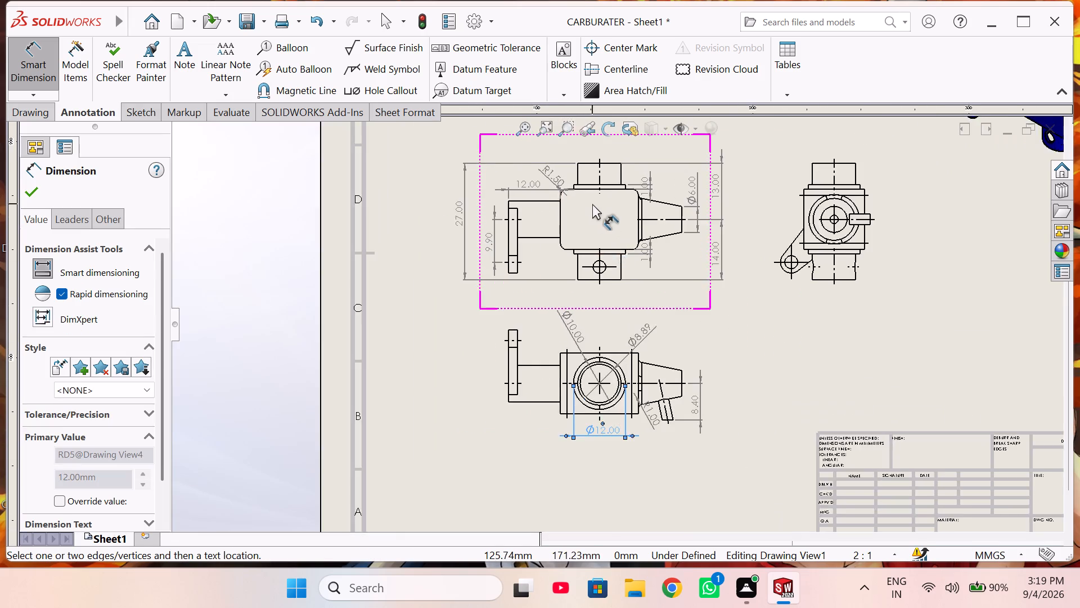
{"action": "scroll", "coordinate": [592, 204], "scroll_direction": "down", "scroll_amount": 5}
{"action": "scroll", "coordinate": [637, 347], "scroll_direction": "down", "scroll_amount": 2}
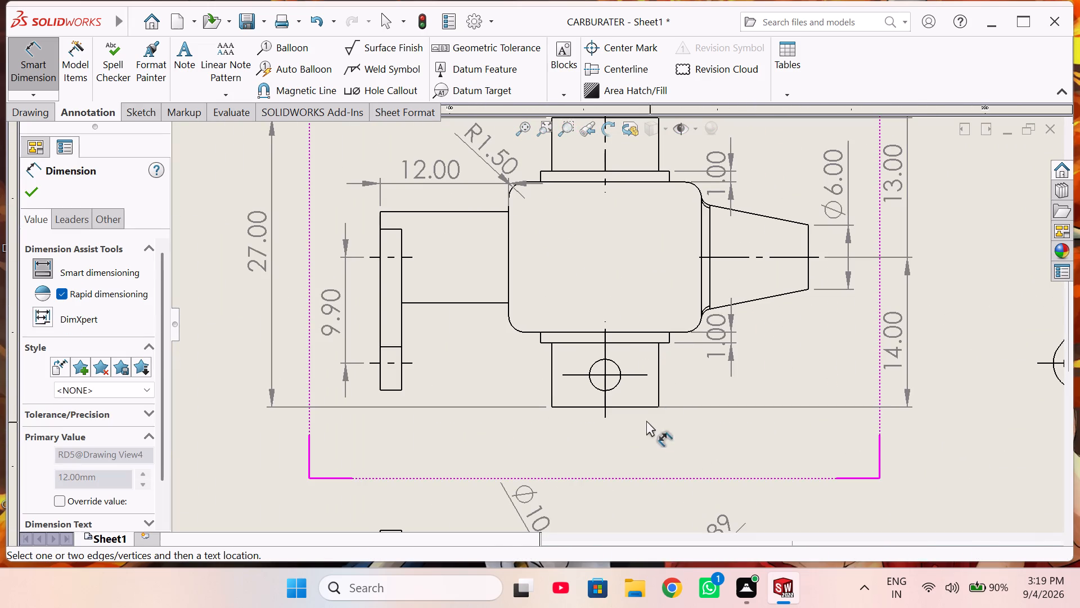
{"action": "left_click", "coordinate": [620, 408]}
{"action": "left_click", "coordinate": [610, 454]}
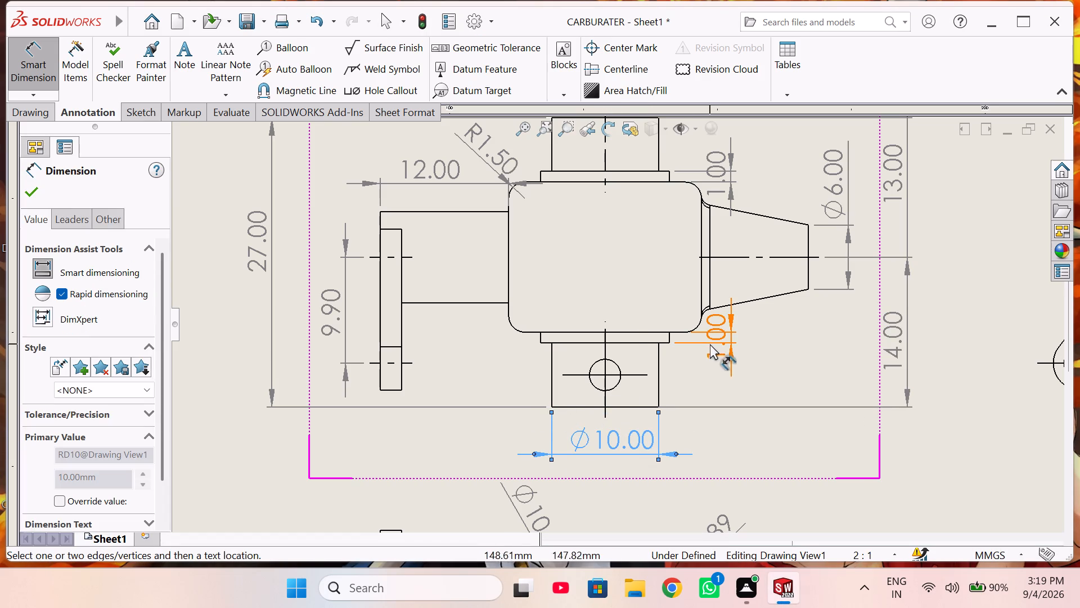
Dimension the overall length from the arm's outer end to the nozzle's tip in the bottom view, placing it below the collar's diameter.
{"action": "scroll", "coordinate": [640, 358], "scroll_direction": "up", "scroll_amount": 2}
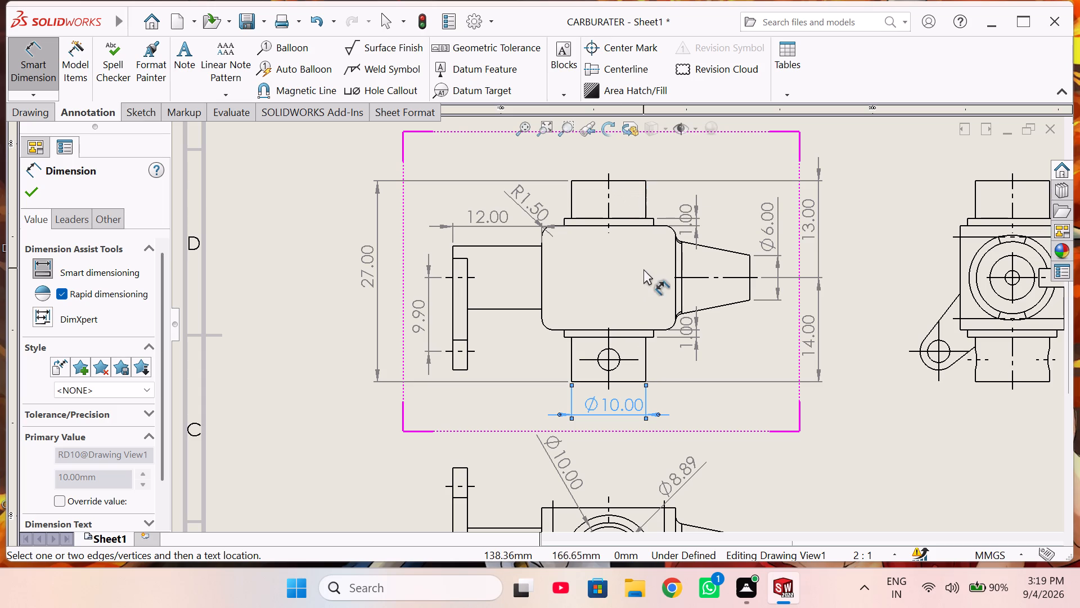
{"action": "scroll", "coordinate": [623, 305], "scroll_direction": "up", "scroll_amount": 2}
{"action": "scroll", "coordinate": [605, 491], "scroll_direction": "up", "scroll_amount": 2}
{"action": "scroll", "coordinate": [608, 482], "scroll_direction": "down", "scroll_amount": 2}
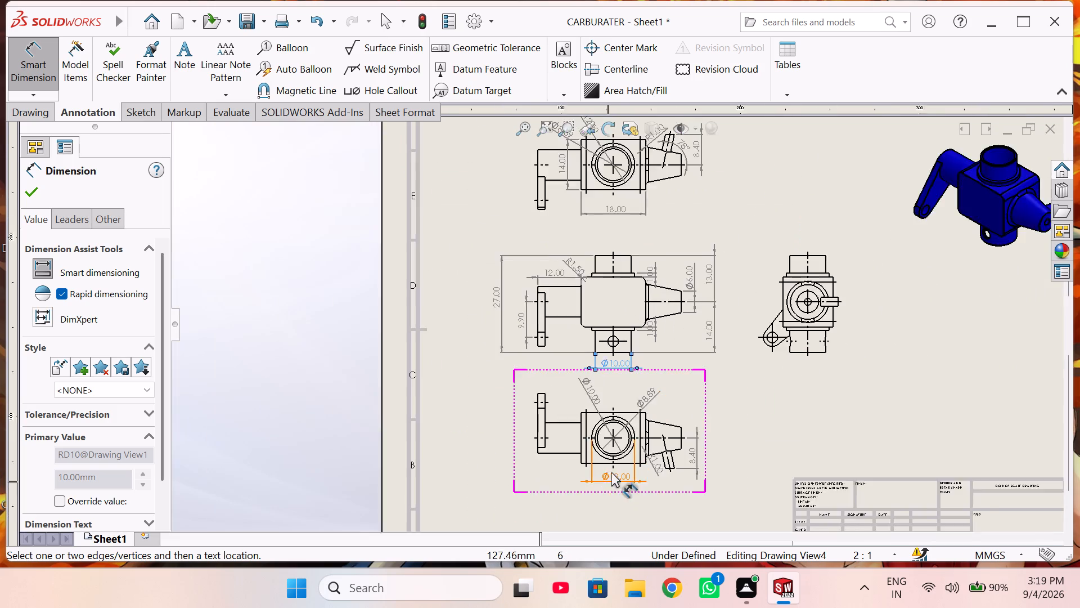
{"action": "scroll", "coordinate": [611, 472], "scroll_direction": "down", "scroll_amount": 1}
{"action": "scroll", "coordinate": [620, 352], "scroll_direction": "down", "scroll_amount": 3}
{"action": "scroll", "coordinate": [586, 423], "scroll_direction": "down", "scroll_amount": 2}
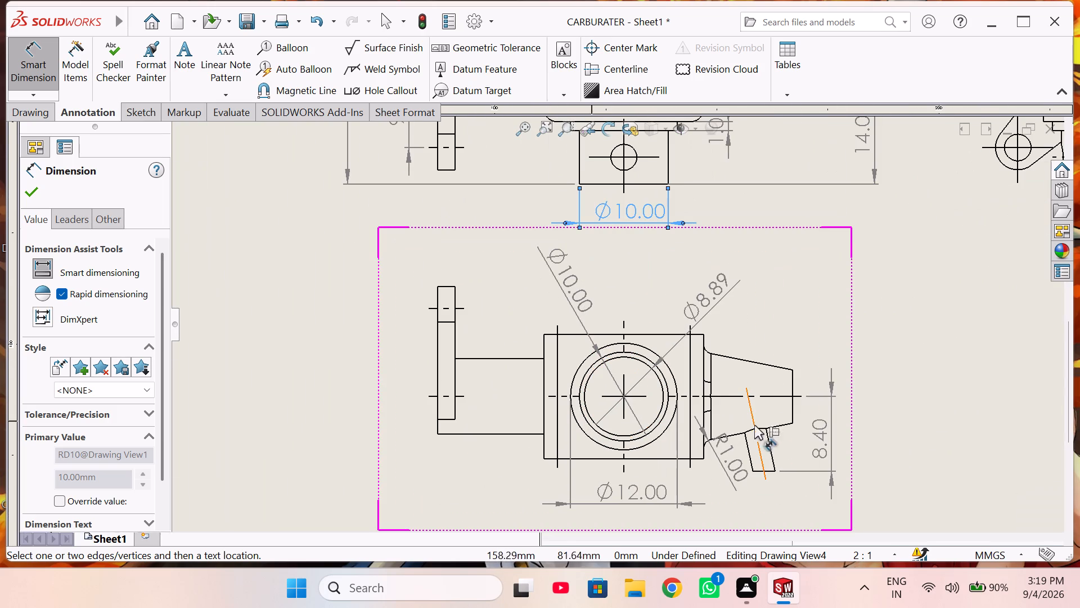
{"action": "left_click", "coordinate": [793, 370]}
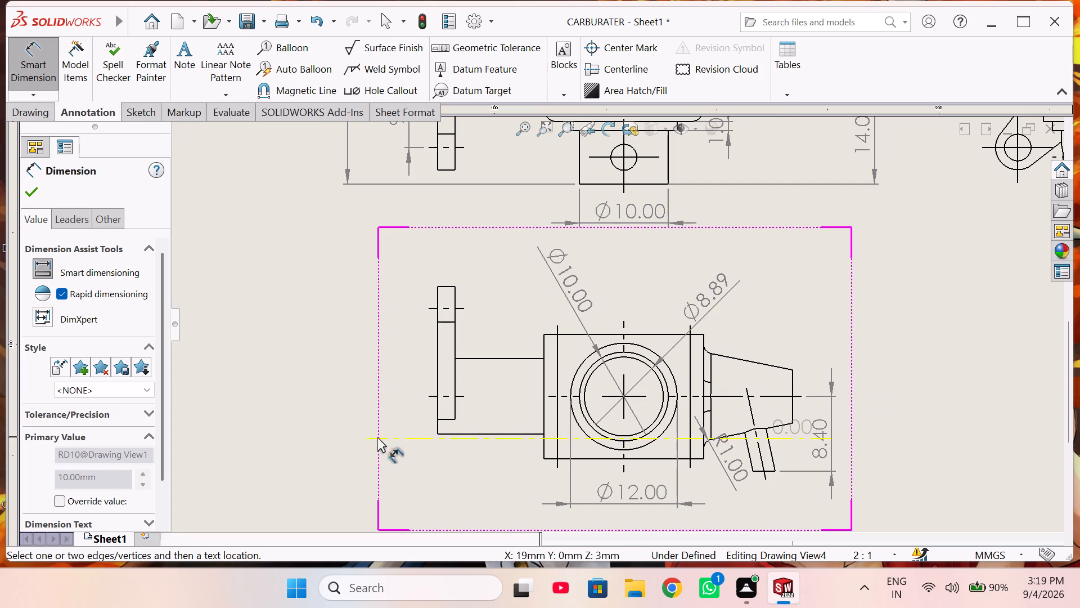
{"action": "left_click", "coordinate": [437, 435]}
{"action": "scroll", "coordinate": [490, 499], "scroll_direction": "up", "scroll_amount": 3}
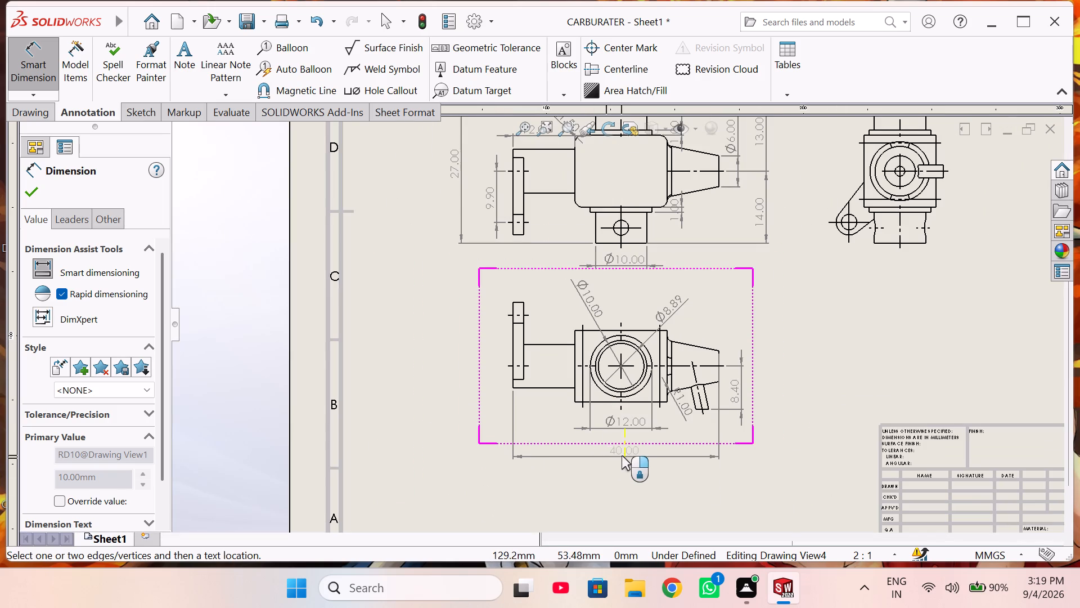
{"action": "left_click", "coordinate": [622, 455]}
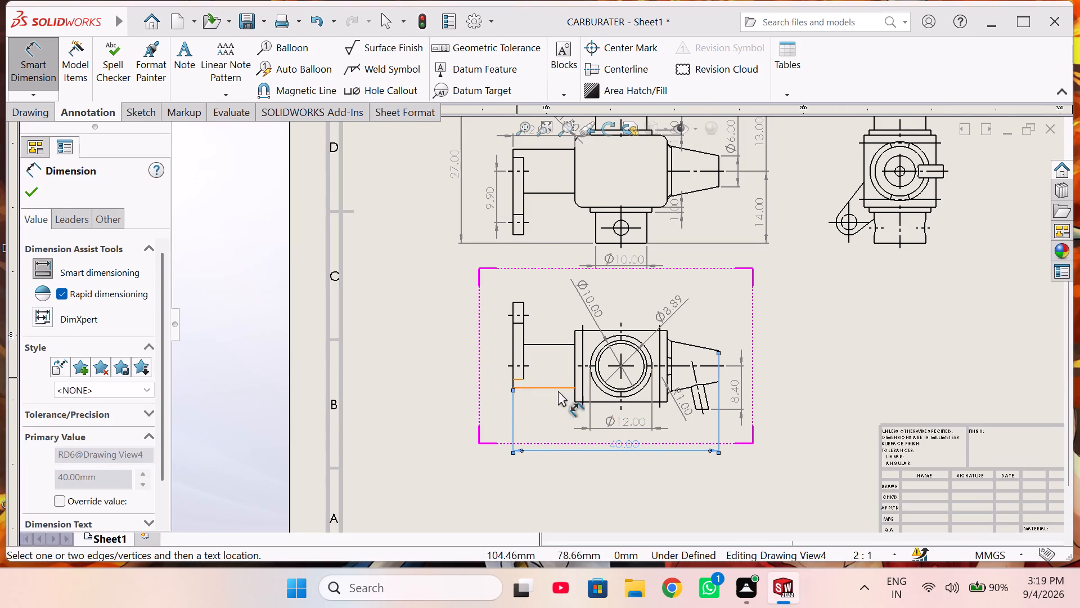
{"action": "scroll", "coordinate": [558, 391], "scroll_direction": "down", "scroll_amount": 6}
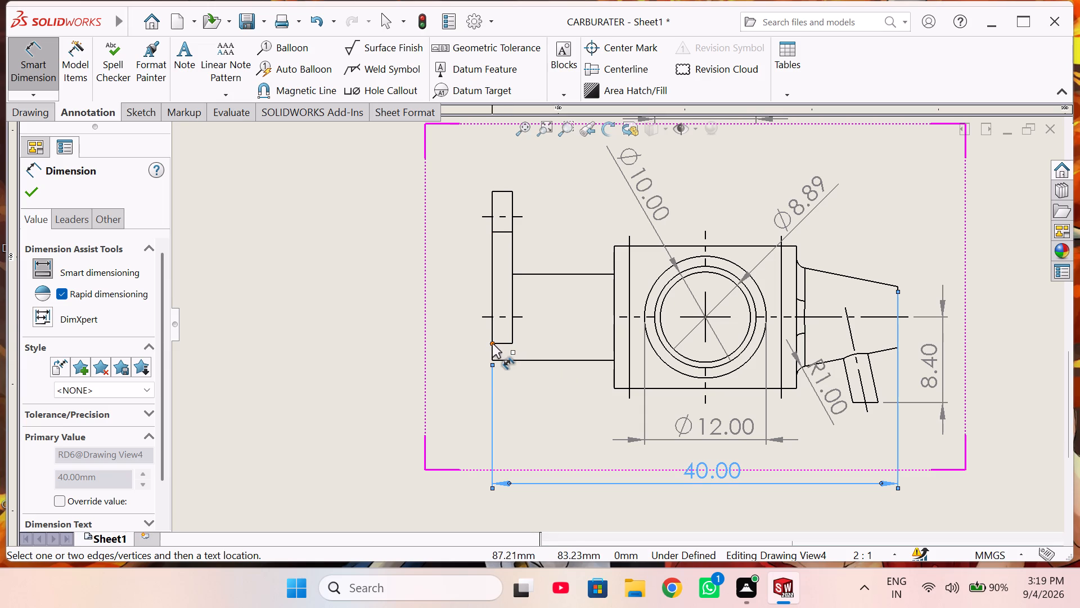
Dimension the arm's vertical length and the shaft's diameter in the bottom view, placing both beside the arm's outer face.
{"action": "left_click", "coordinate": [492, 343]}
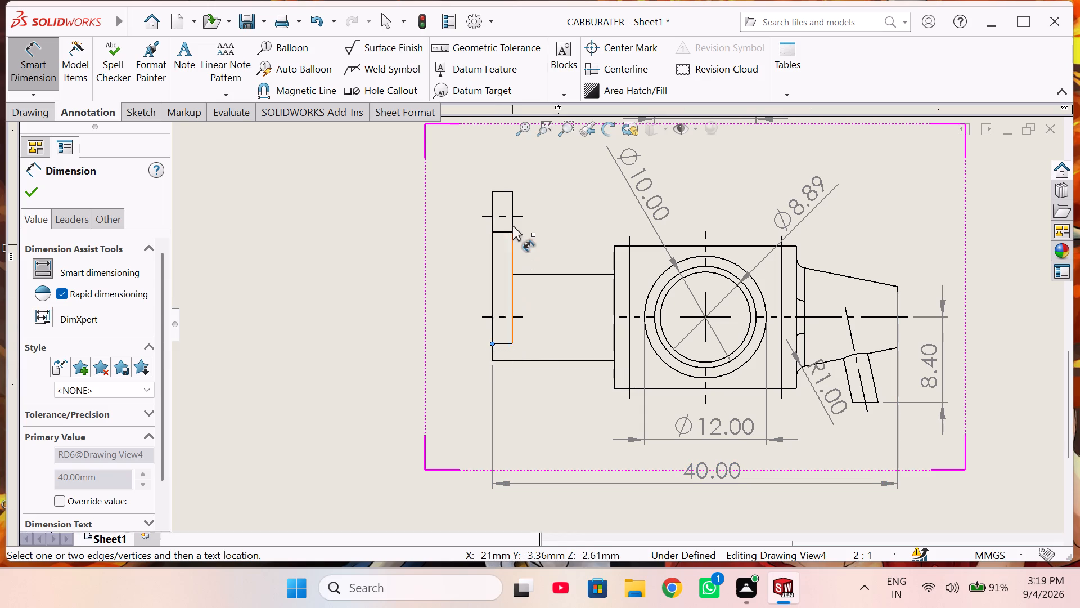
{"action": "left_click", "coordinate": [492, 192]}
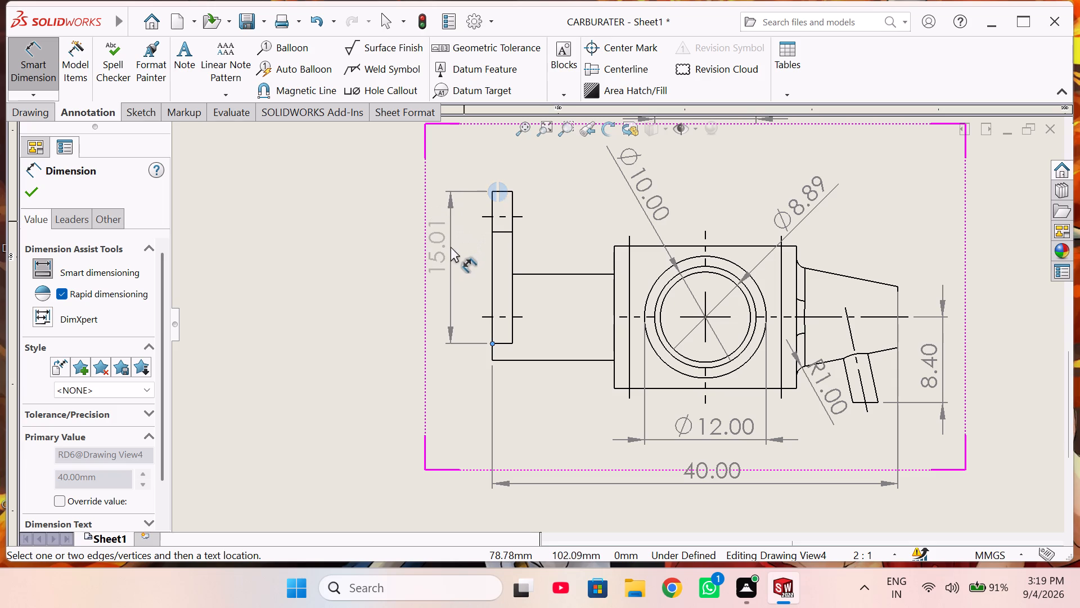
{"action": "left_click", "coordinate": [451, 251]}
{"action": "left_click", "coordinate": [438, 410]}
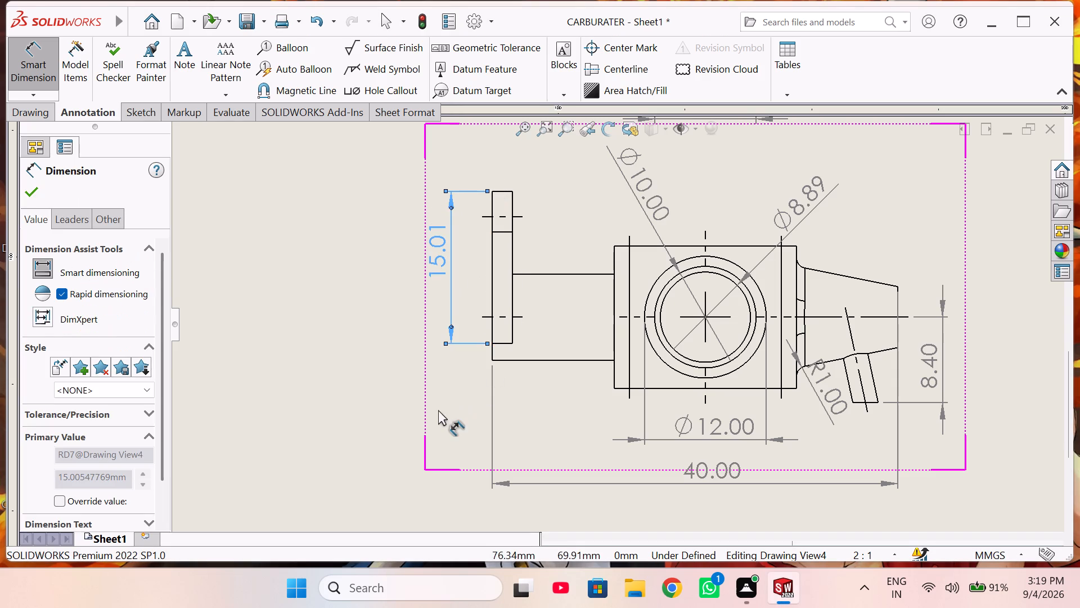
{"action": "left_click", "coordinate": [492, 359]}
{"action": "left_click", "coordinate": [522, 274]}
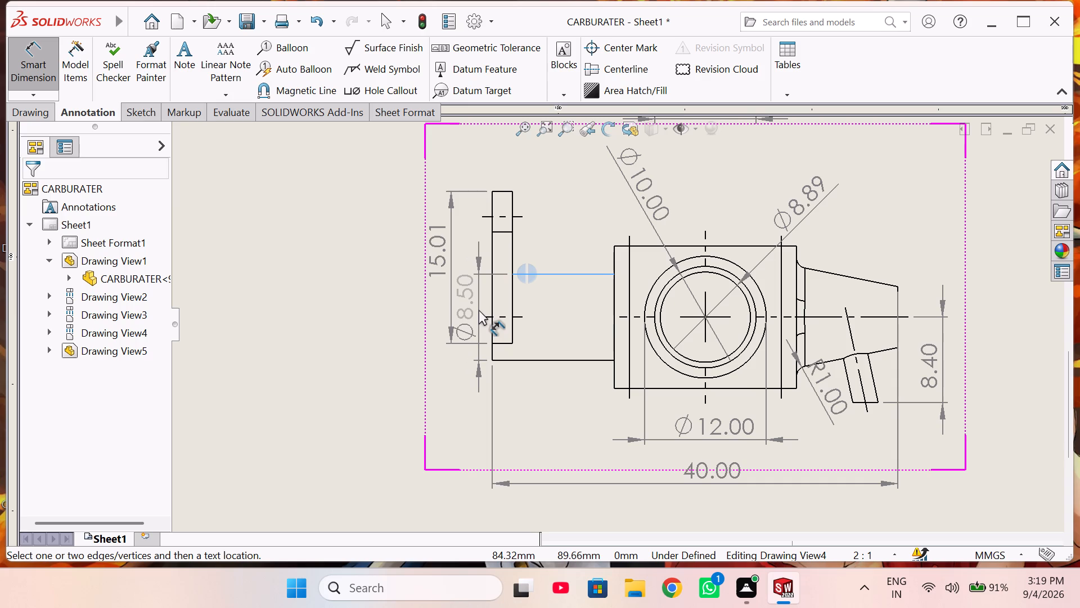
{"action": "left_click", "coordinate": [479, 310]}
Dimension the nozzle tip's diameter in the bottom view, placing it beyond the tip in line with the pin's vertical dimension.
{"action": "scroll", "coordinate": [572, 356], "scroll_direction": "up", "scroll_amount": 1}
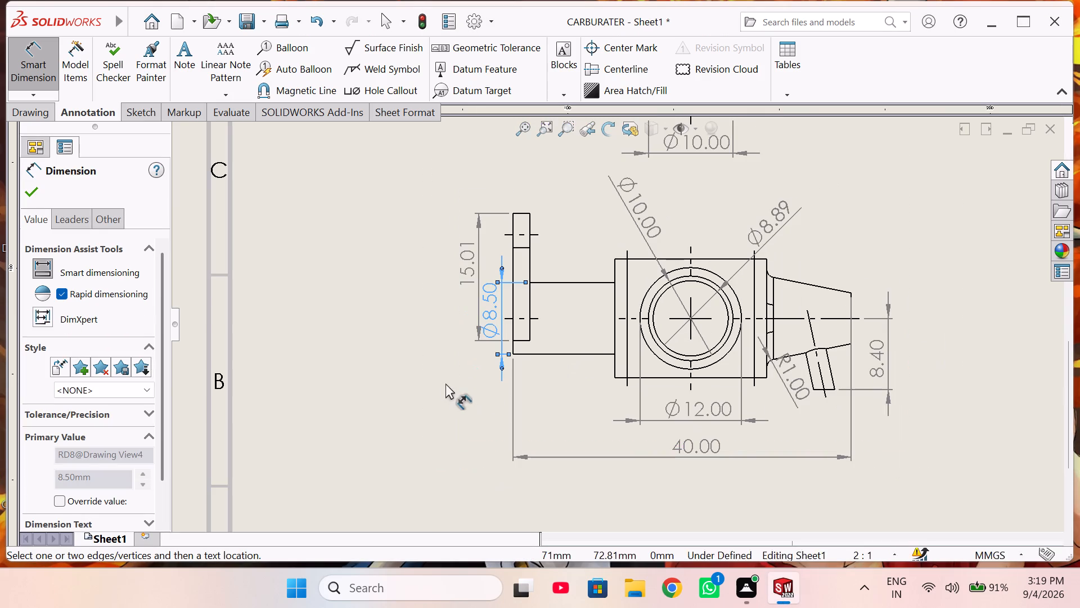
{"action": "scroll", "coordinate": [840, 360], "scroll_direction": "down", "scroll_amount": 5}
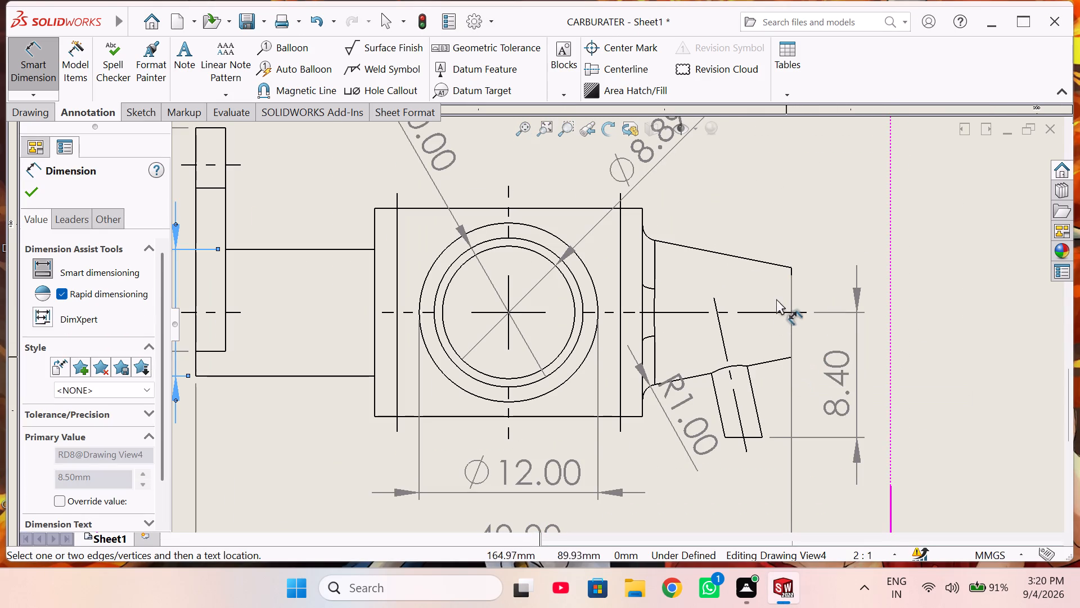
{"action": "left_click", "coordinate": [791, 278]}
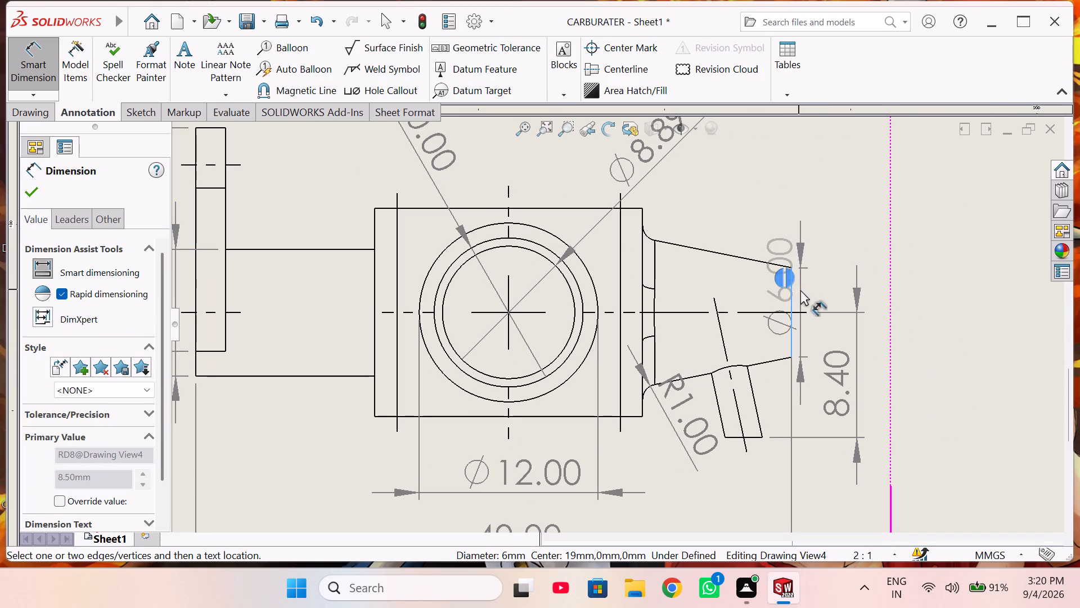
{"action": "left_click", "coordinate": [854, 302]}
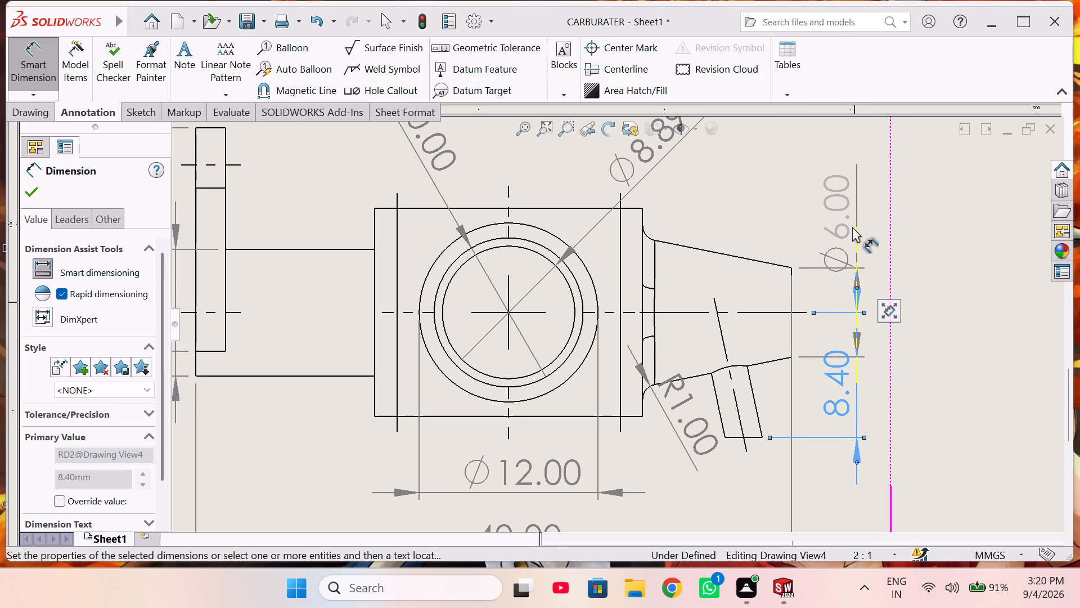
{"action": "left_click", "coordinate": [853, 227]}
{"action": "left_click", "coordinate": [941, 253]}
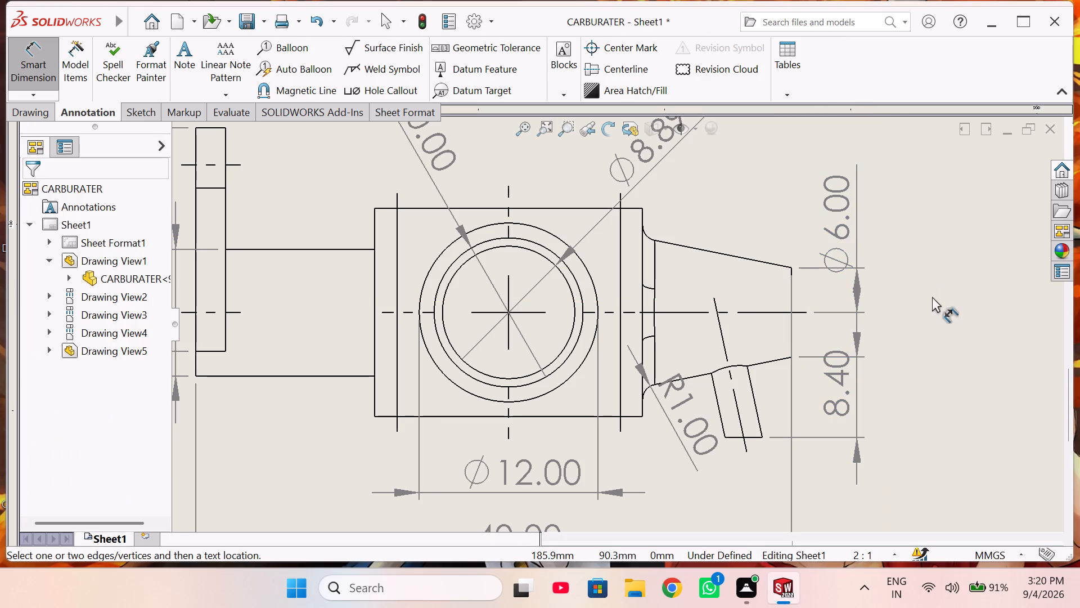
Dimension the arm's hole diameter and its rounded end's radius in the side view, placing both outside the arm.
{"action": "scroll", "coordinate": [830, 331], "scroll_direction": "up", "scroll_amount": 1}
{"action": "scroll", "coordinate": [764, 391], "scroll_direction": "up", "scroll_amount": 1}
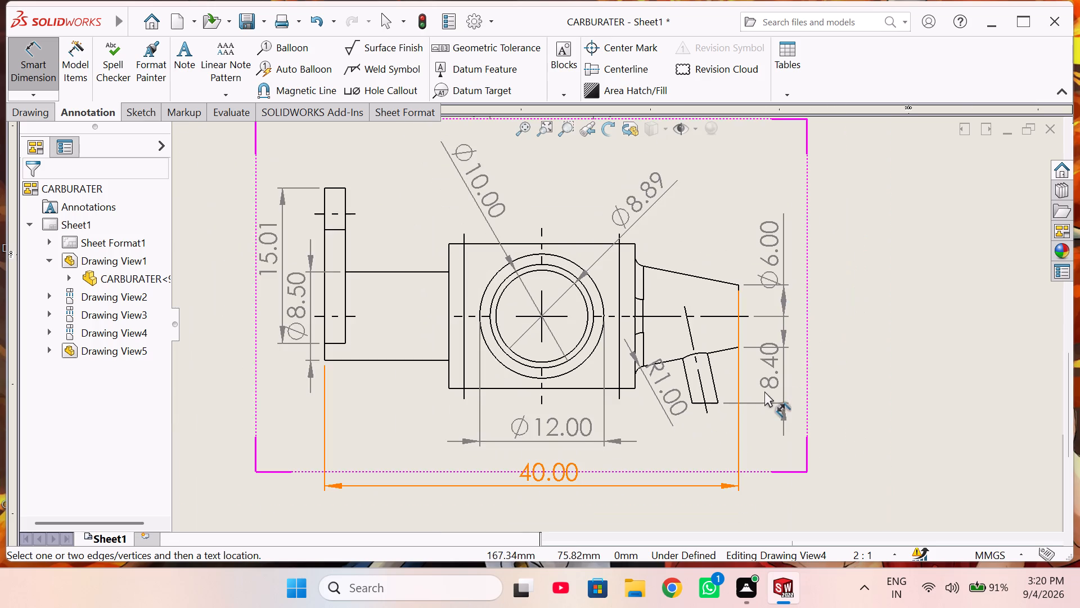
{"action": "scroll", "coordinate": [644, 372], "scroll_direction": "up", "scroll_amount": 5}
{"action": "scroll", "coordinate": [800, 212], "scroll_direction": "up", "scroll_amount": 2}
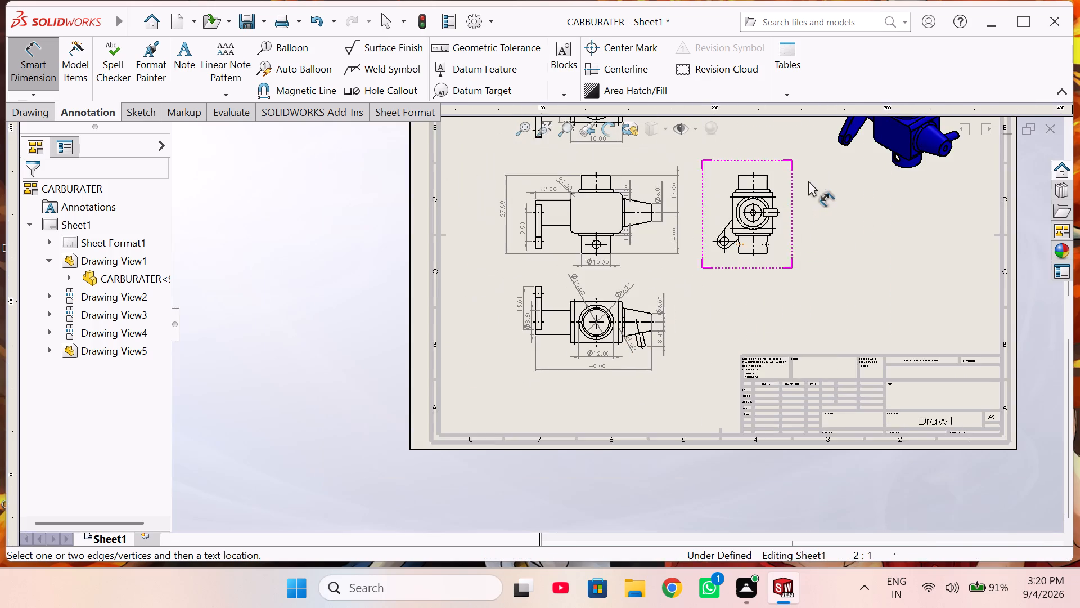
{"action": "scroll", "coordinate": [808, 181], "scroll_direction": "down", "scroll_amount": 10}
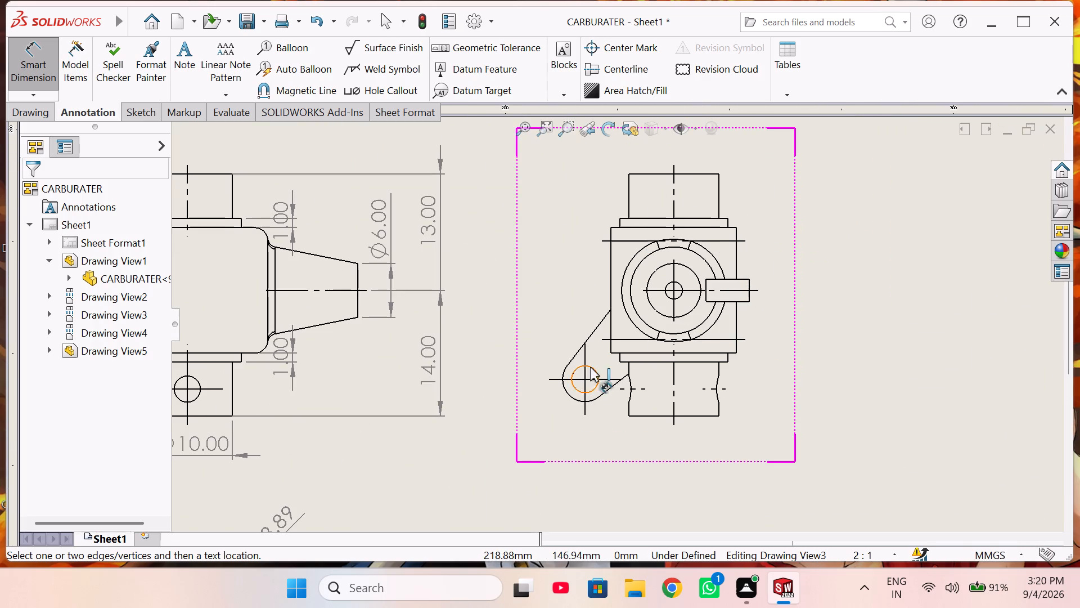
{"action": "left_click", "coordinate": [581, 367]}
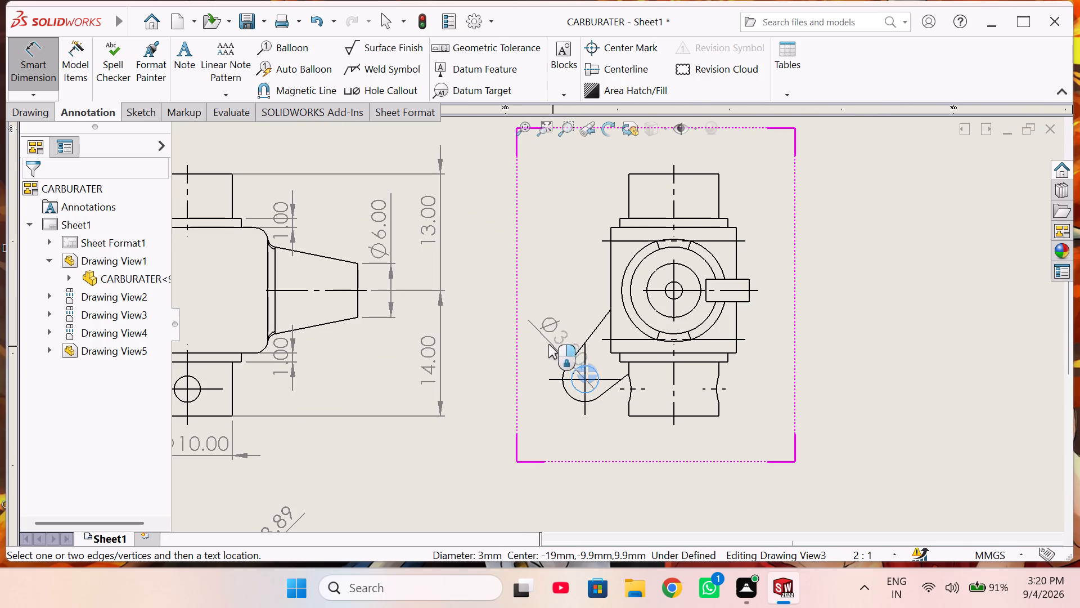
{"action": "left_click", "coordinate": [539, 337]}
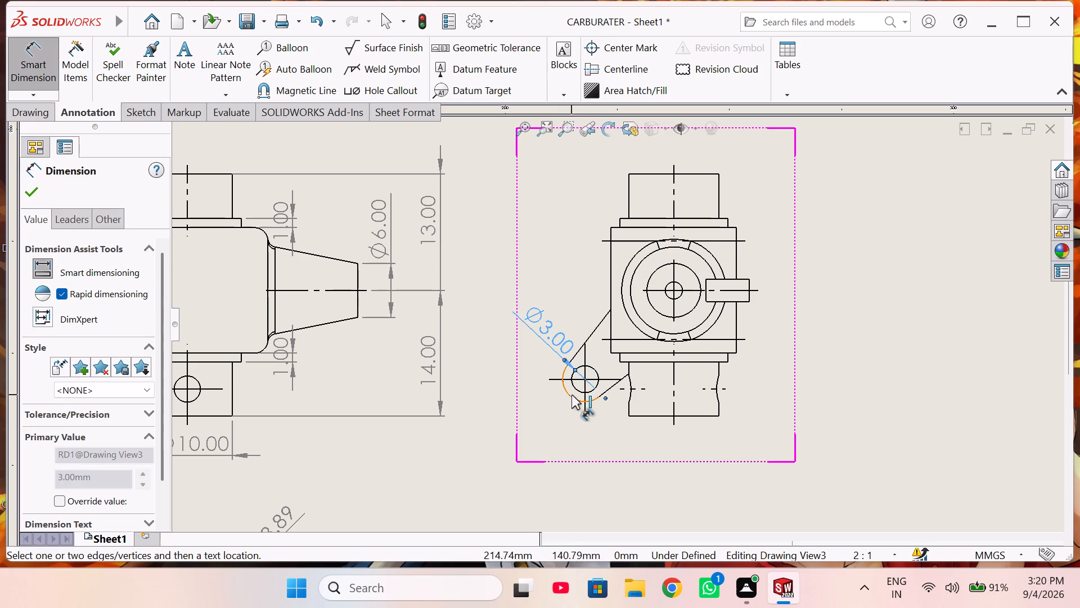
{"action": "left_click", "coordinate": [570, 395]}
{"action": "left_click", "coordinate": [537, 430]}
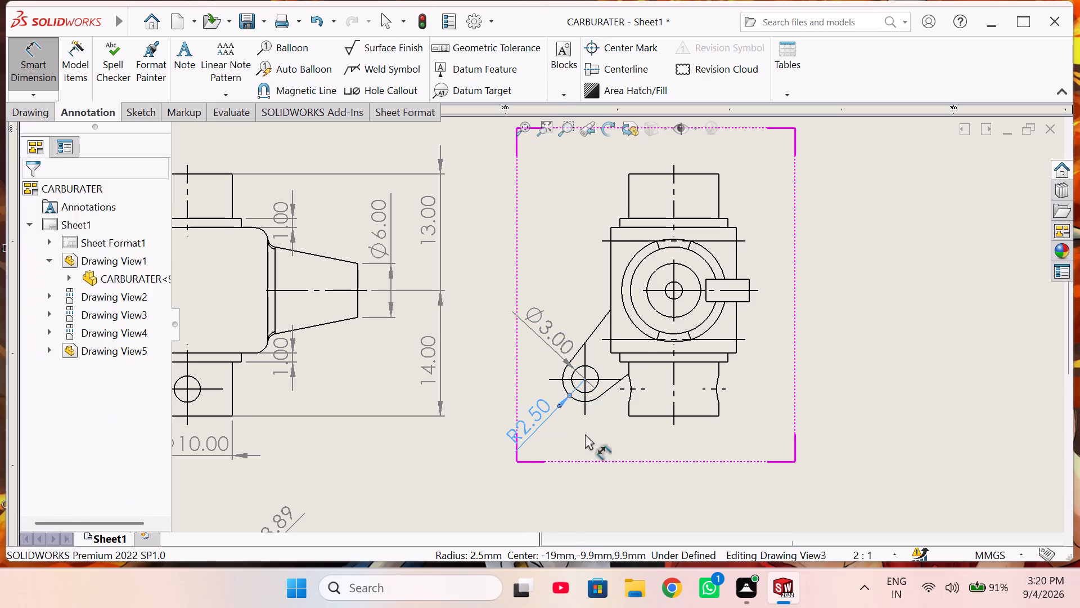
Dimension the nozzle's two inner circle diameters and the two surrounding arc radii in the side view, placing them around the body.
{"action": "left_click", "coordinate": [685, 312]}
{"action": "left_click", "coordinate": [688, 312]}
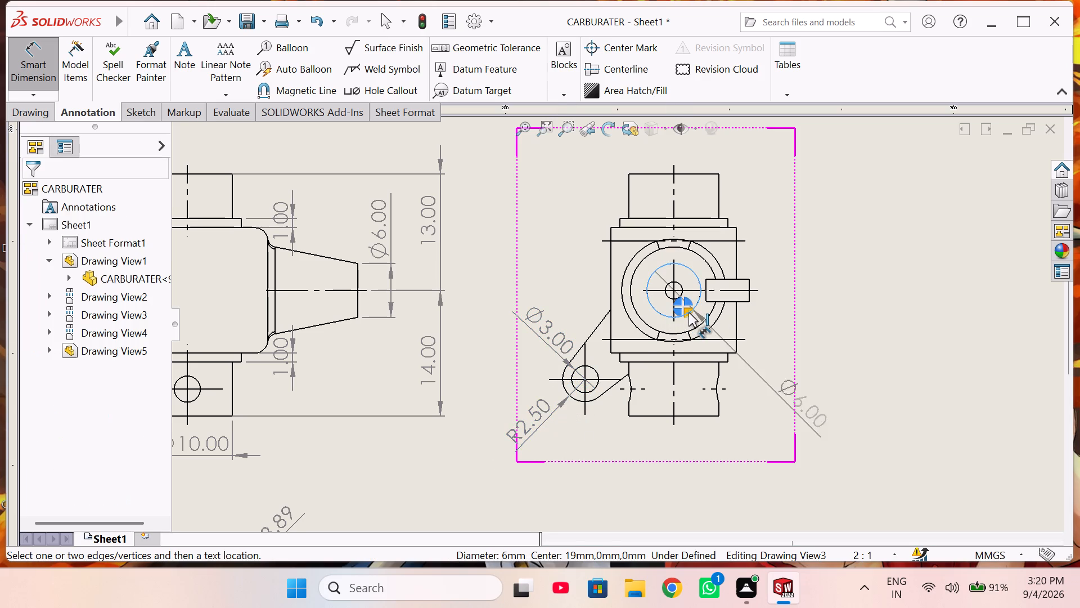
{"action": "left_click", "coordinate": [820, 352]}
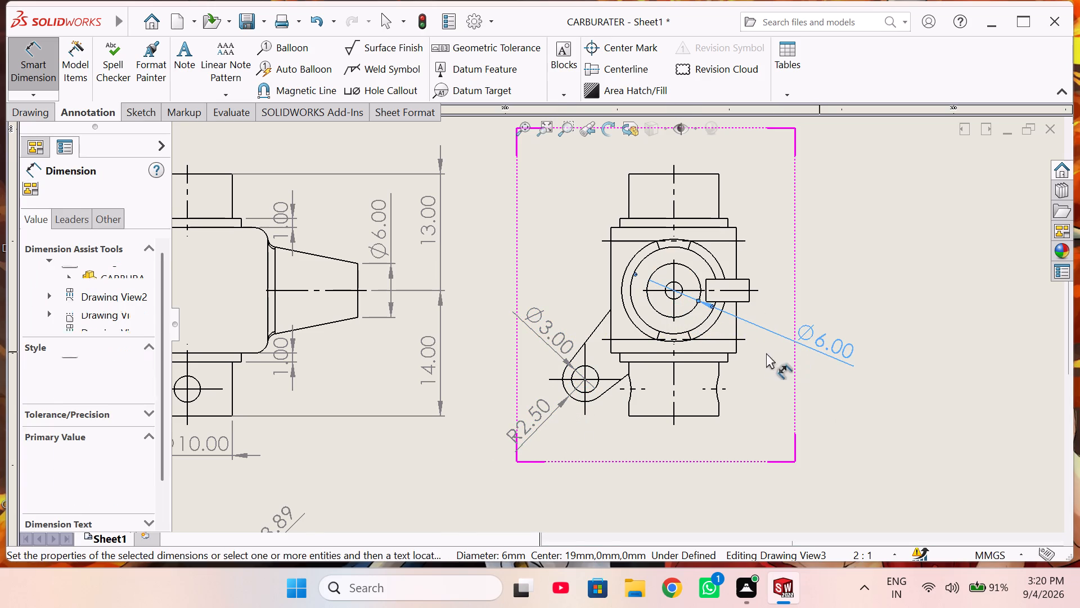
{"action": "left_click", "coordinate": [678, 297]}
{"action": "left_click", "coordinate": [571, 261]}
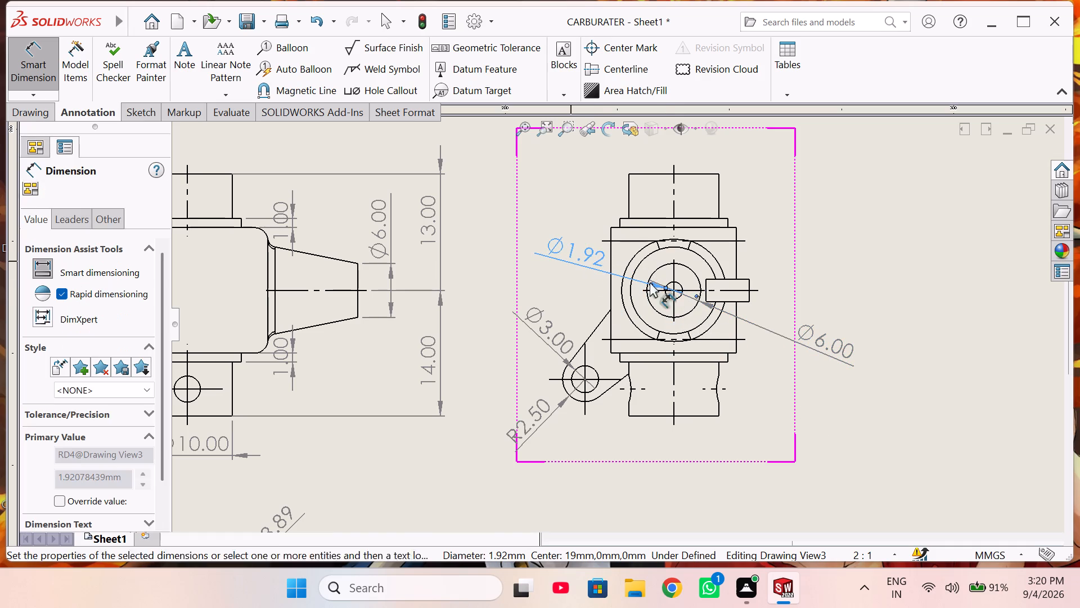
{"action": "left_click", "coordinate": [705, 258]}
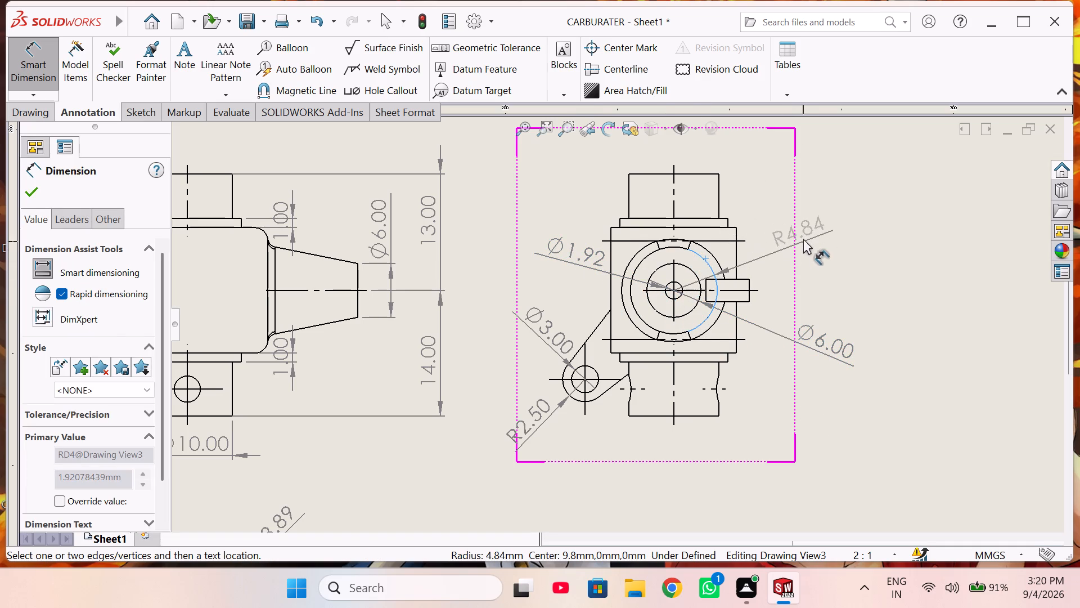
{"action": "left_click", "coordinate": [801, 235]}
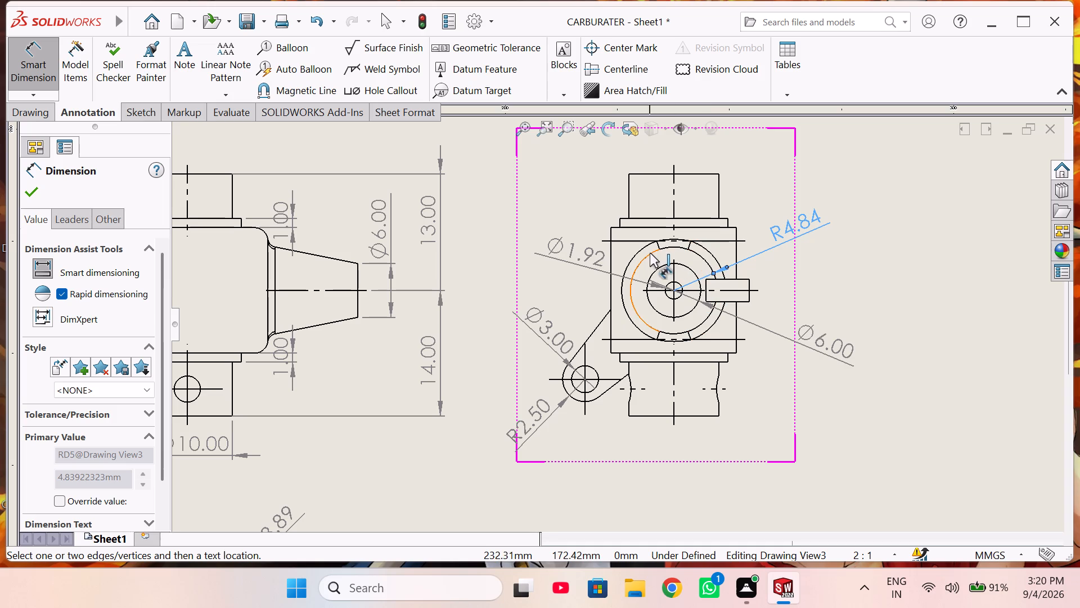
{"action": "left_click", "coordinate": [640, 251]}
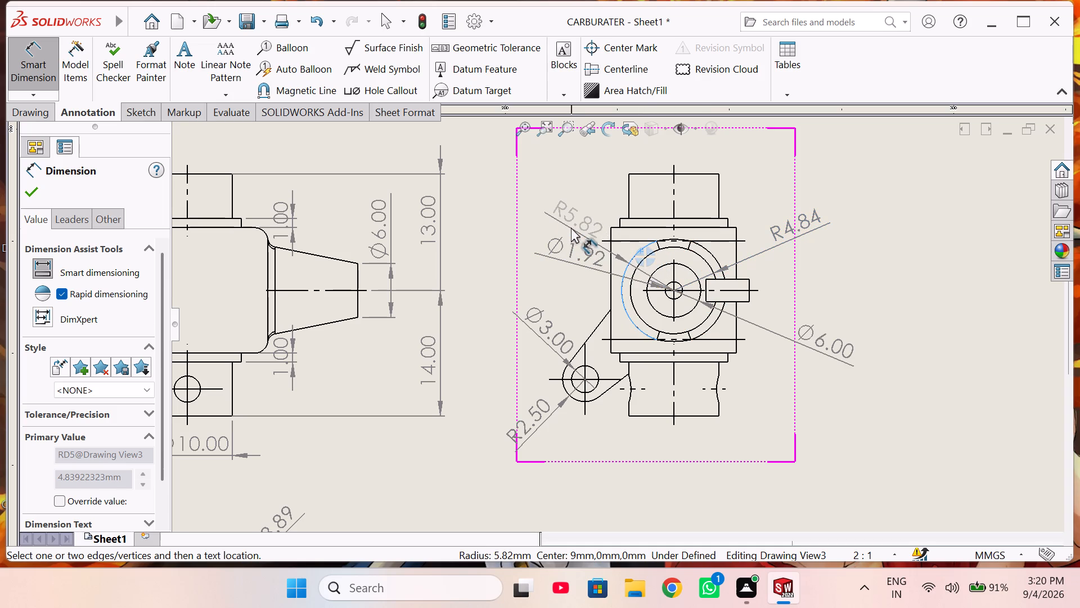
{"action": "left_click", "coordinate": [571, 227]}
Dimension the upper boss's diameter in the side view, placing it above the boss.
{"action": "scroll", "coordinate": [679, 200], "scroll_direction": "down", "scroll_amount": 1}
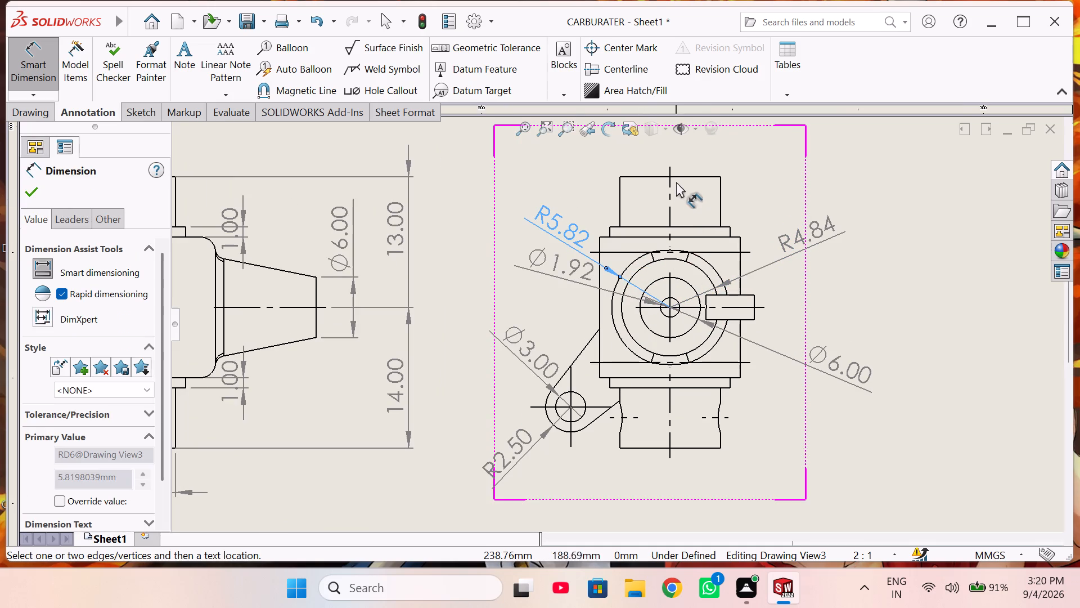
{"action": "left_click", "coordinate": [681, 176]}
{"action": "left_click", "coordinate": [663, 154]}
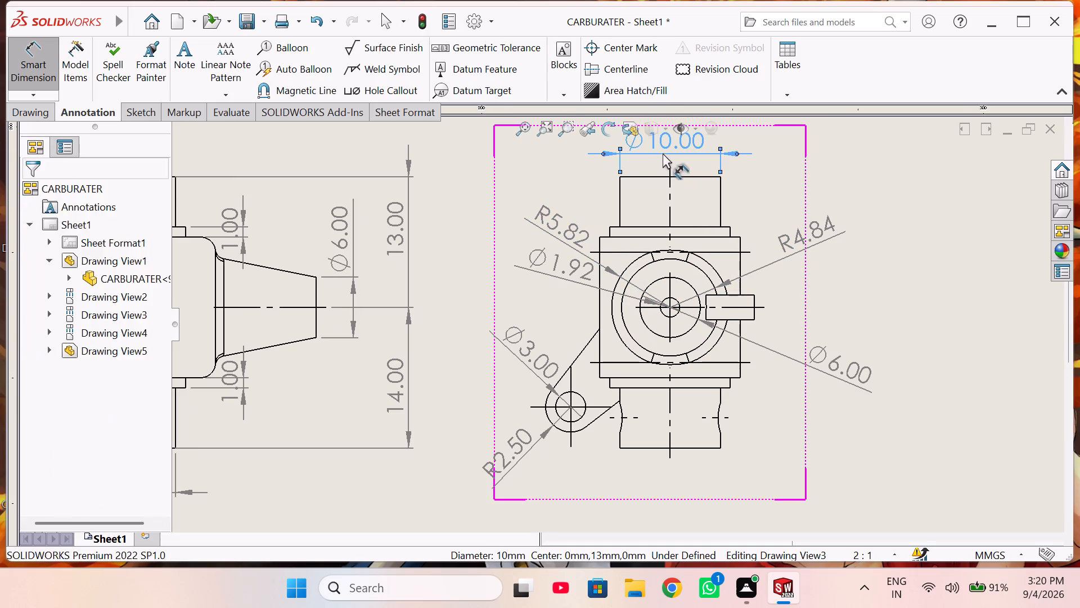
Dimension the vertical distance from the body's horizontal centerline to the lower boss's bottom end in the side view, placing it beyond the pin.
{"action": "scroll", "coordinate": [724, 239], "scroll_direction": "up", "scroll_amount": 1}
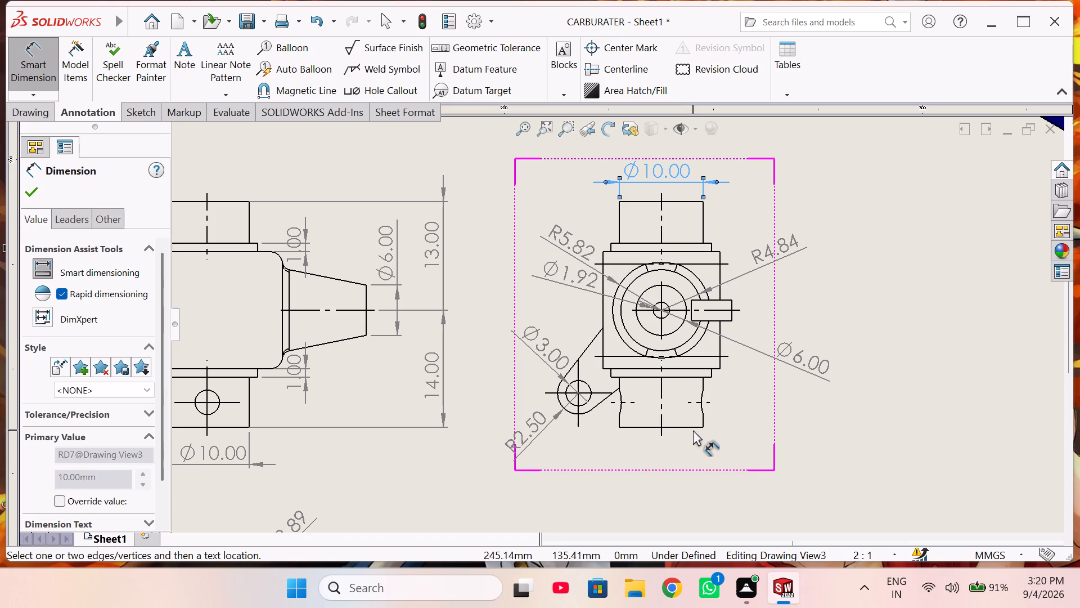
{"action": "left_click", "coordinate": [705, 427]}
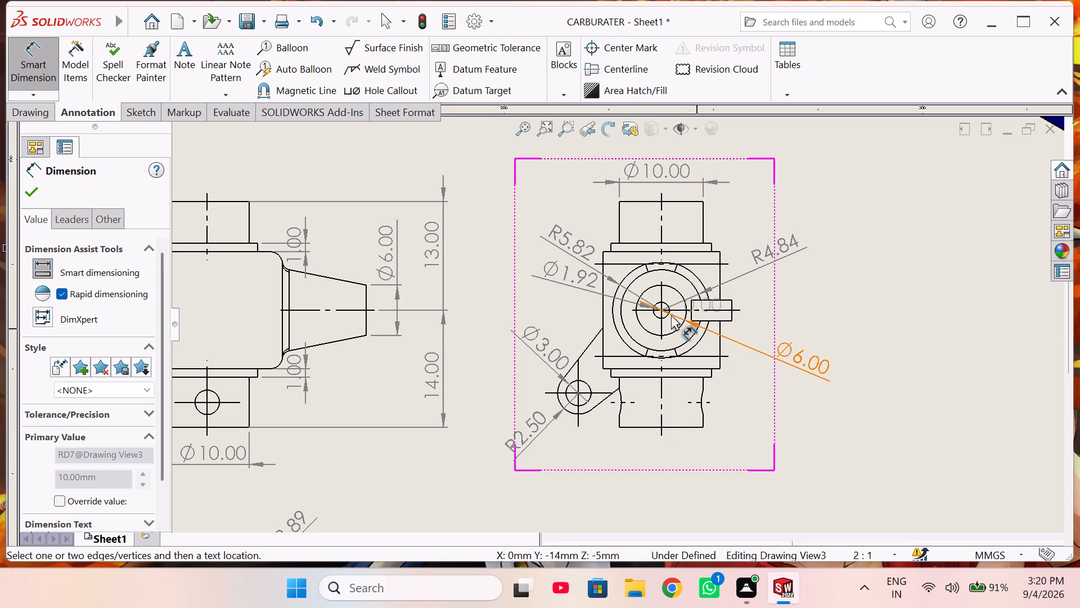
{"action": "left_click", "coordinate": [727, 310]}
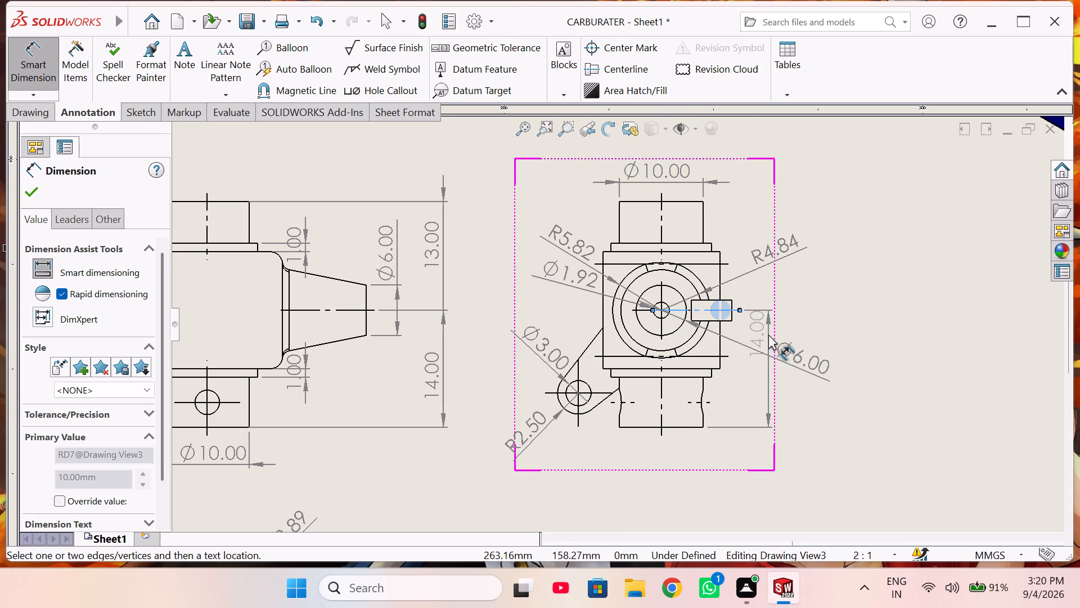
{"action": "left_click", "coordinate": [836, 330]}
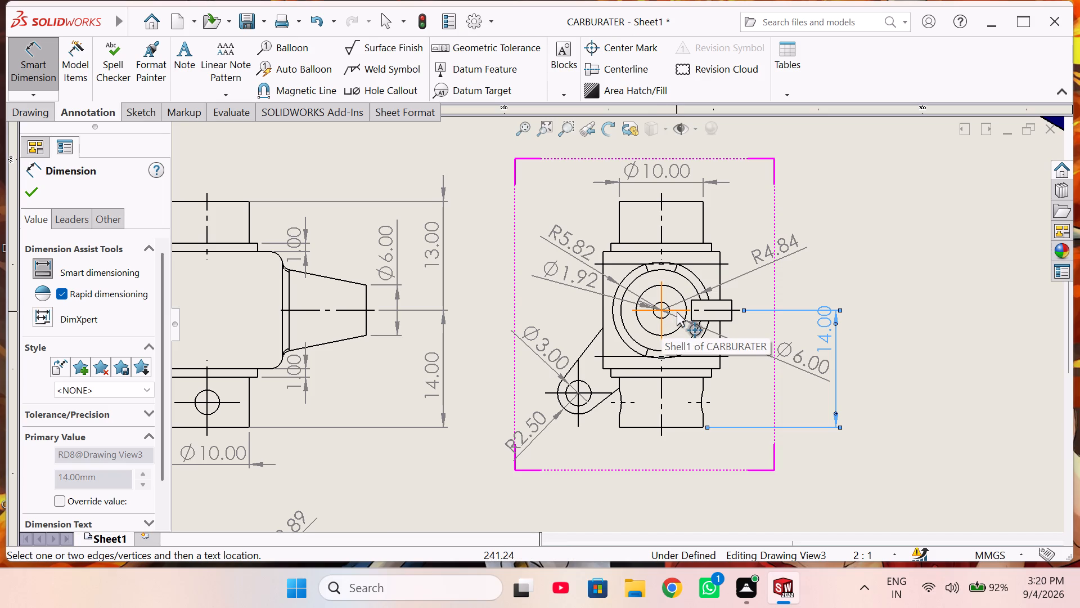
Dimension the vertical distance from the nozzle's center to the upper boss's top end in the side view, aligned with the lower vertical dimension.
{"action": "left_click", "coordinate": [677, 311]}
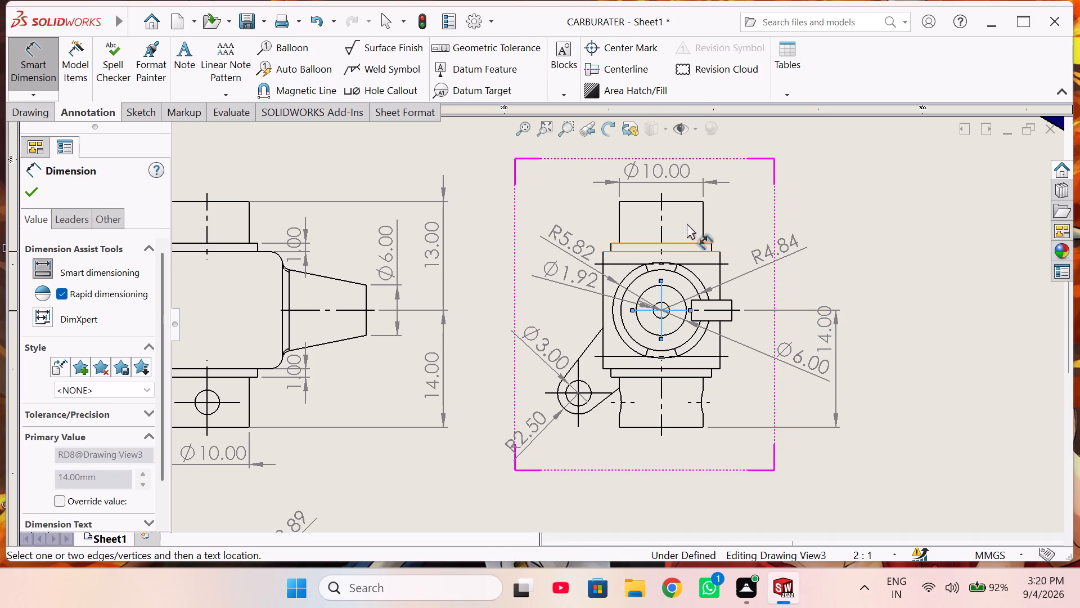
{"action": "left_click", "coordinate": [703, 200]}
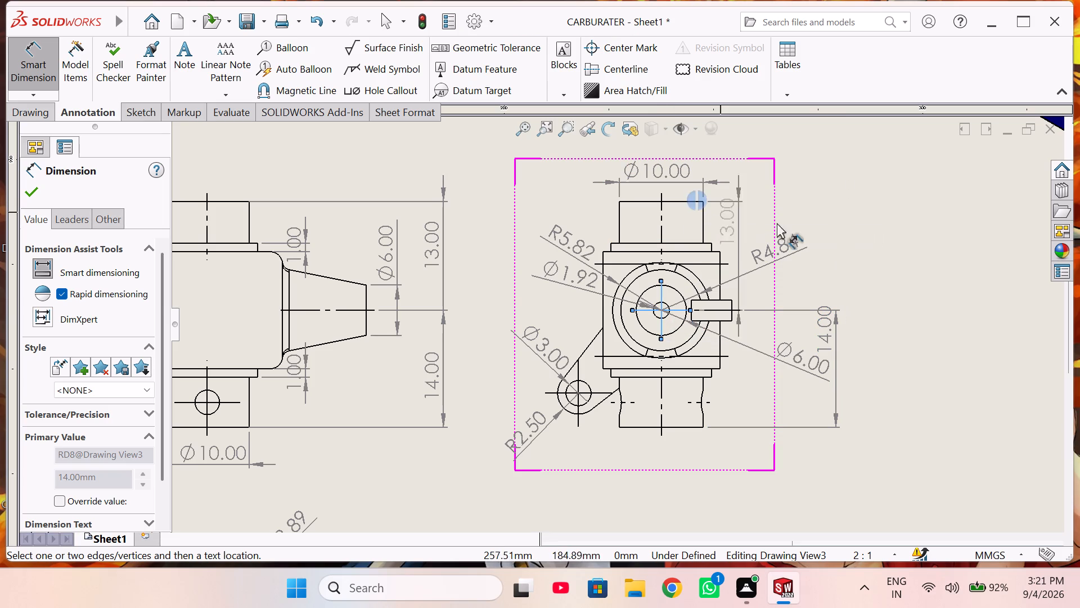
{"action": "left_click", "coordinate": [835, 226]}
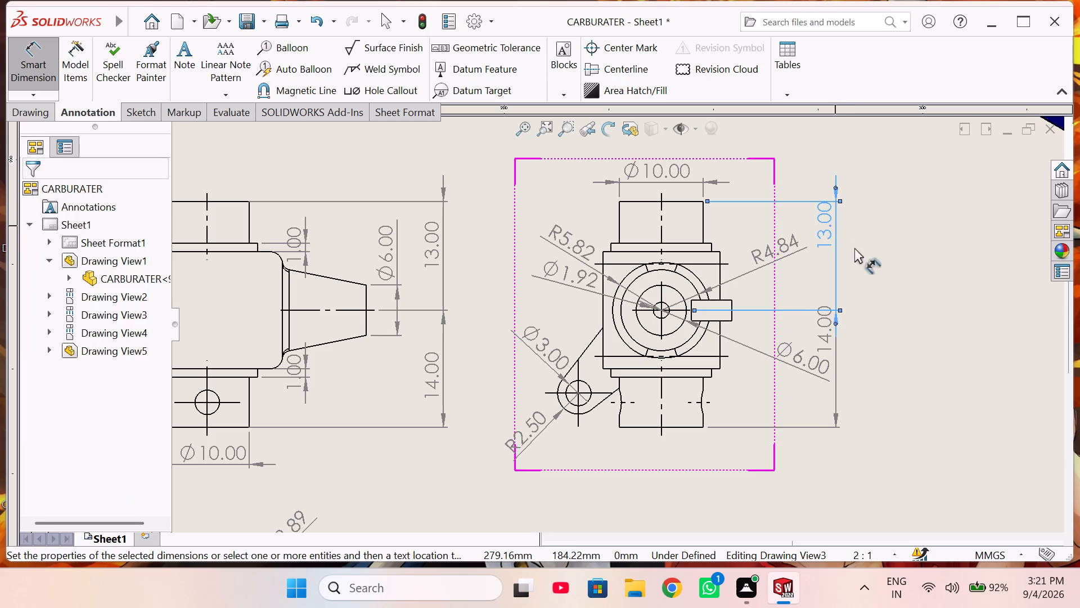
{"action": "left_click_drag", "start_coordinate": [829, 225], "coordinate": [823, 267]}
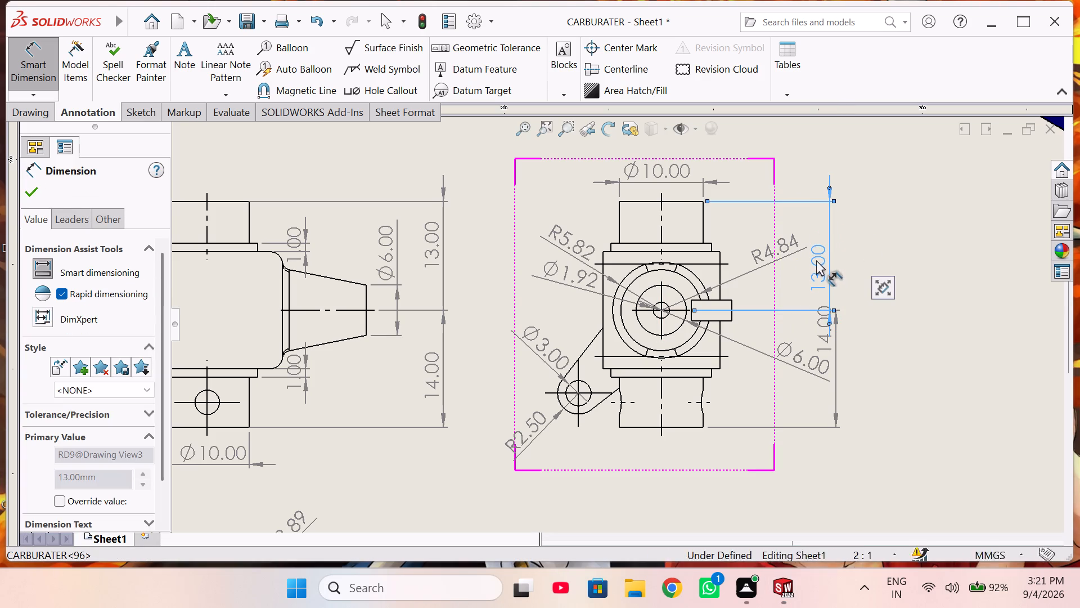
{"action": "left_click_drag", "start_coordinate": [816, 263], "coordinate": [820, 241]}
{"action": "left_click", "coordinate": [883, 281]}
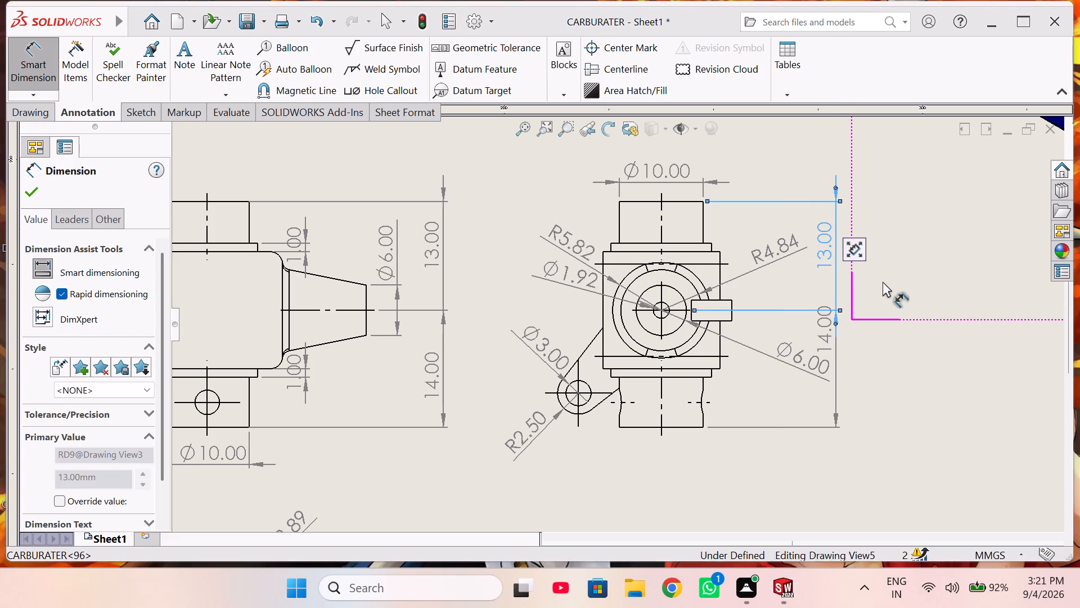
{"action": "left_click", "coordinate": [890, 397]}
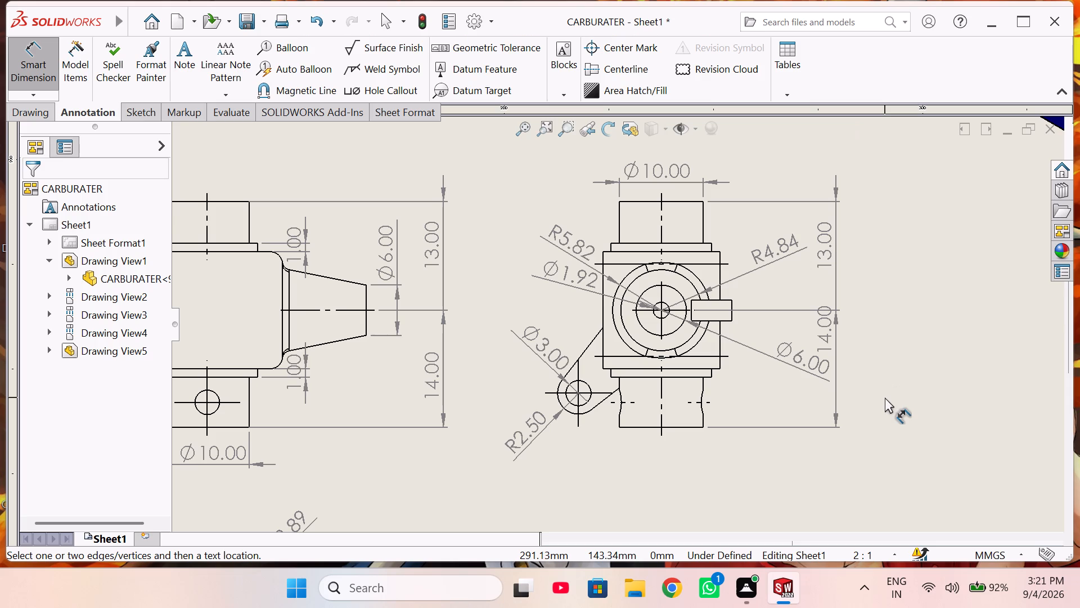
{"action": "scroll", "coordinate": [615, 381], "scroll_direction": "up", "scroll_amount": 5}
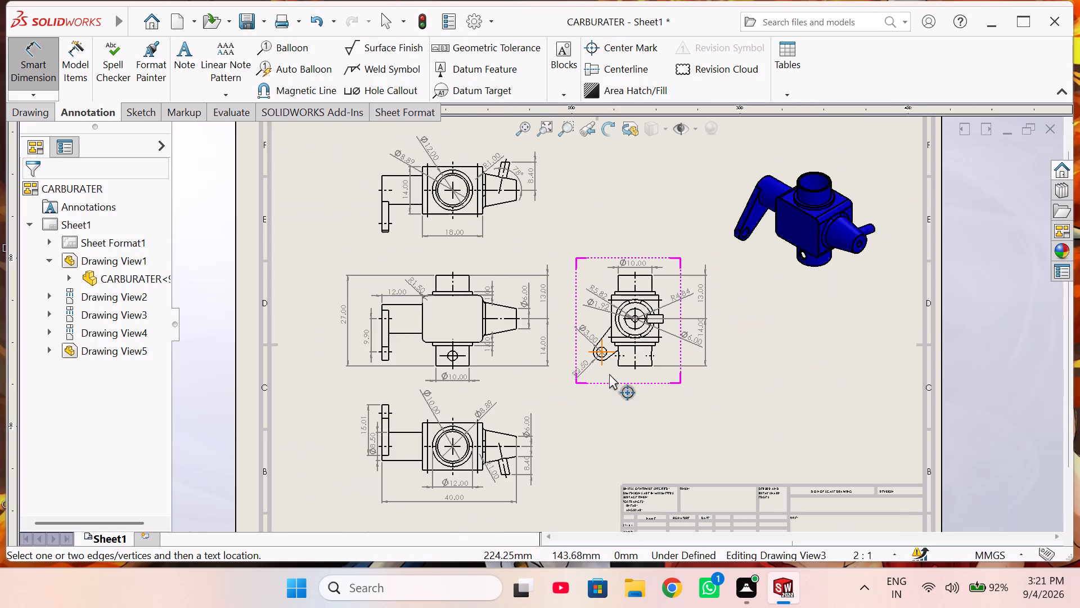
{"action": "scroll", "coordinate": [510, 305], "scroll_direction": "up", "scroll_amount": 2}
{"action": "right_click", "coordinate": [733, 350]}
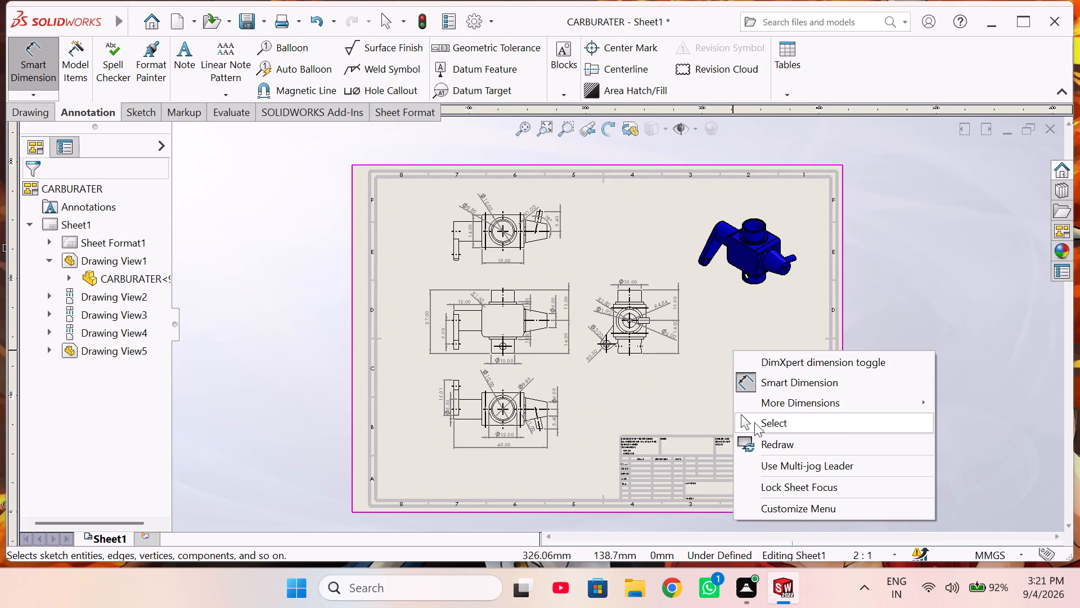
Leave dimensioning and add a note reading "ISOMETRIC VIEW" below the shaded isometric view.
{"action": "left_click", "coordinate": [754, 423]}
{"action": "scroll", "coordinate": [752, 256], "scroll_direction": "down", "scroll_amount": 5}
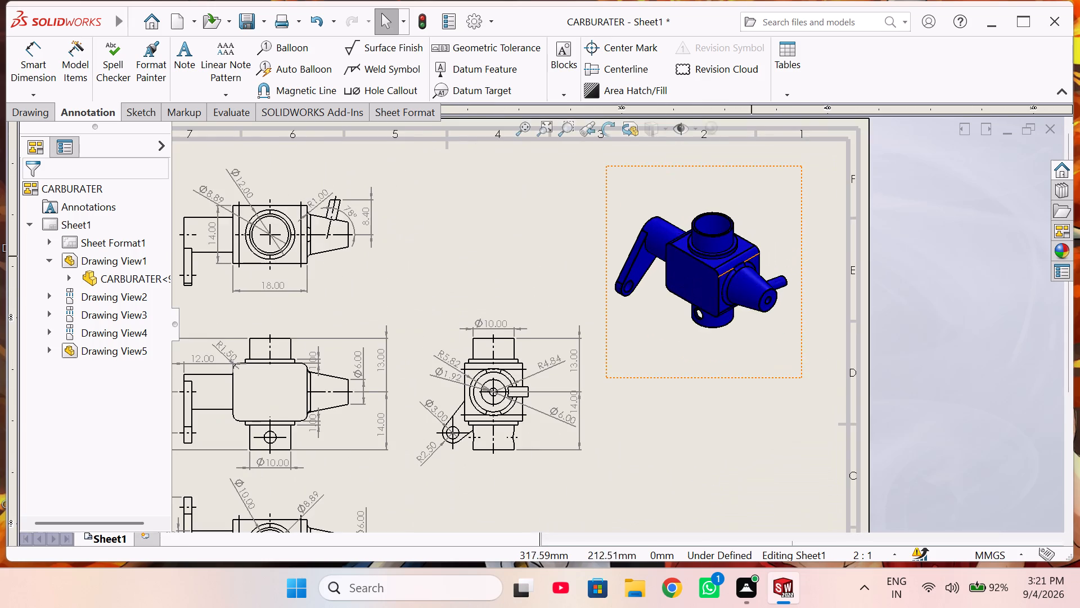
{"action": "scroll", "coordinate": [656, 293], "scroll_direction": "up", "scroll_amount": 1}
{"action": "left_click", "coordinate": [191, 57]}
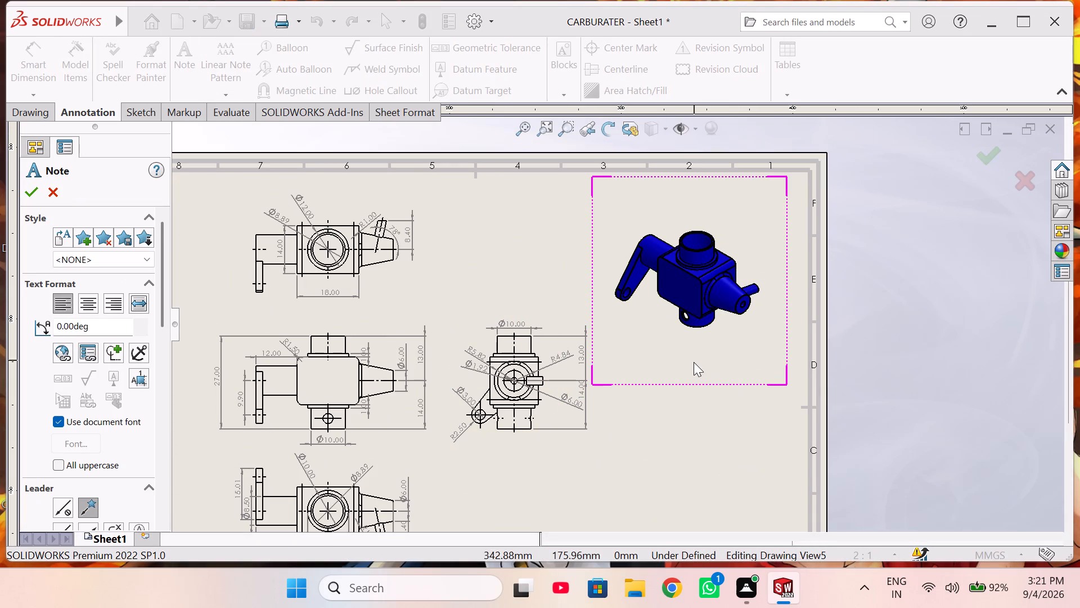
{"action": "scroll", "coordinate": [682, 435], "scroll_direction": "up", "scroll_amount": 1}
{"action": "scroll", "coordinate": [678, 366], "scroll_direction": "down", "scroll_amount": 5}
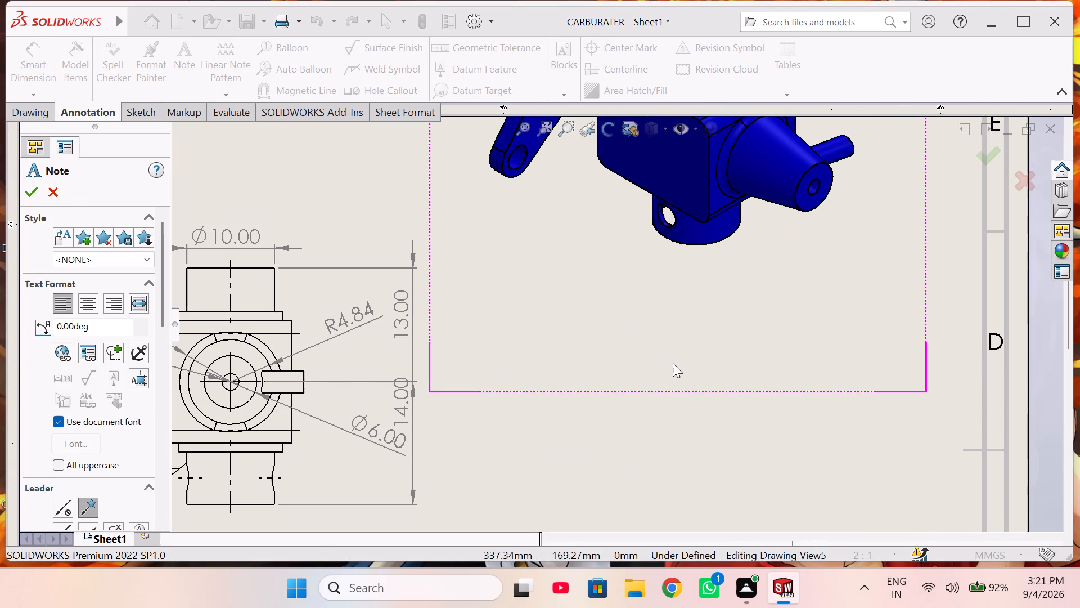
{"action": "left_click", "coordinate": [649, 330]}
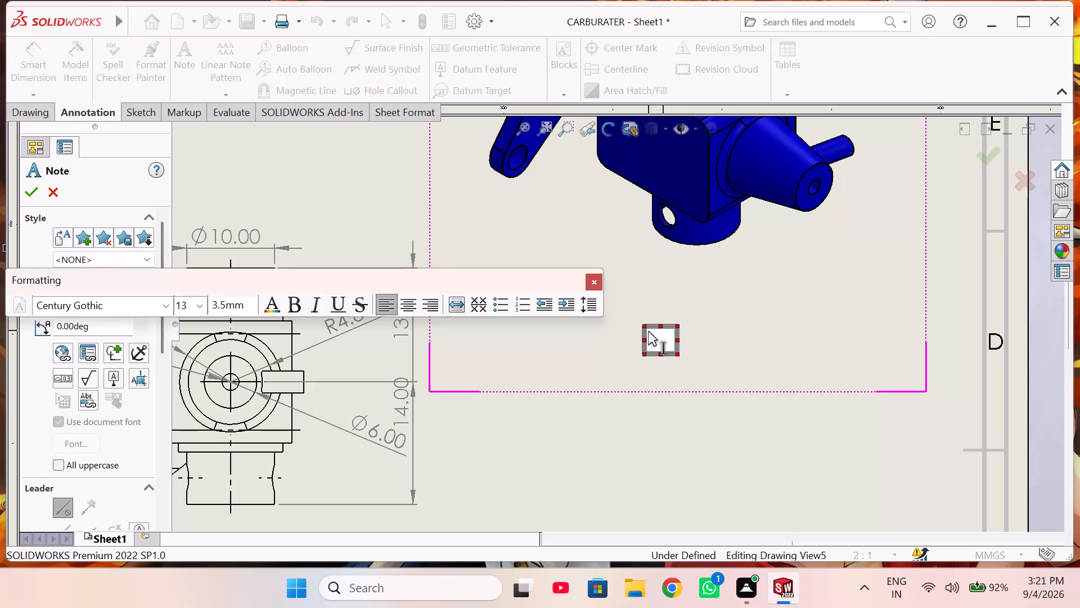
{"action": "type", "text": "ISOM"}
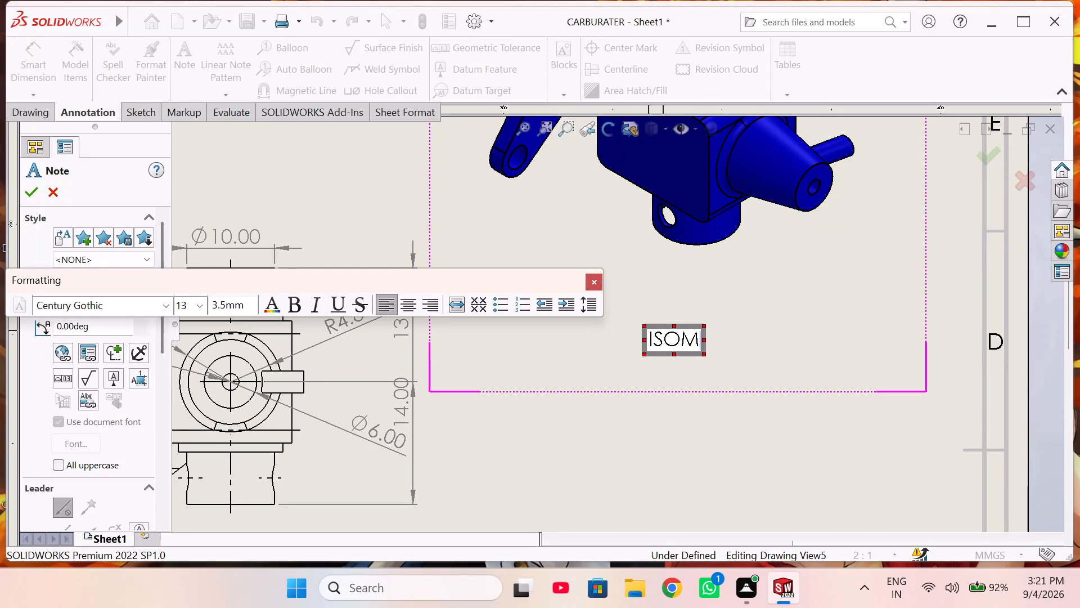
{"action": "type", "text": "ER"}
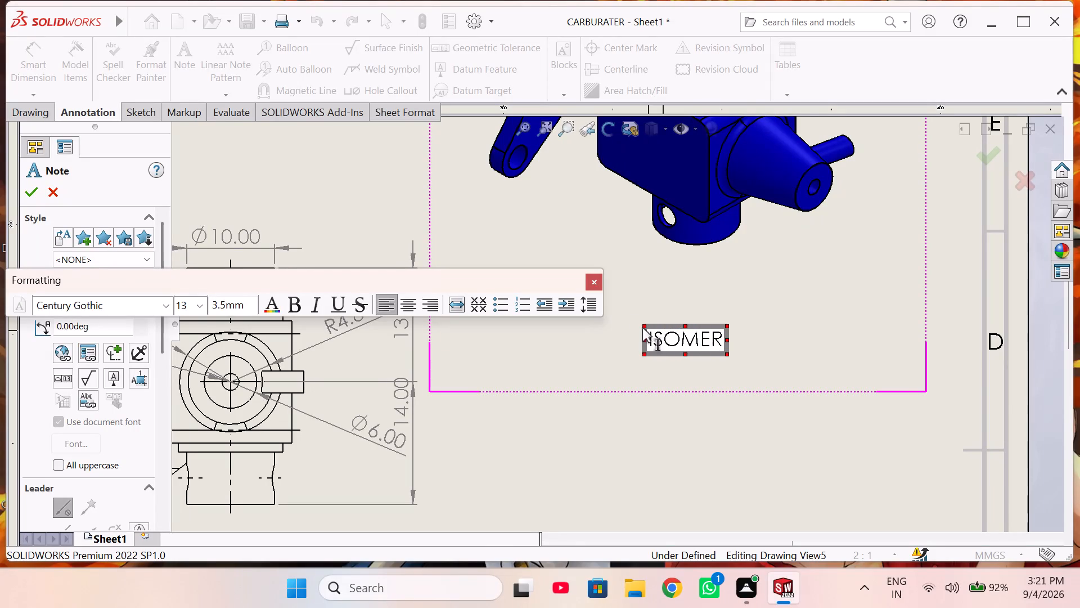
{"action": "key", "text": "BackSpace"}
{"action": "type", "text": "TRIC"}
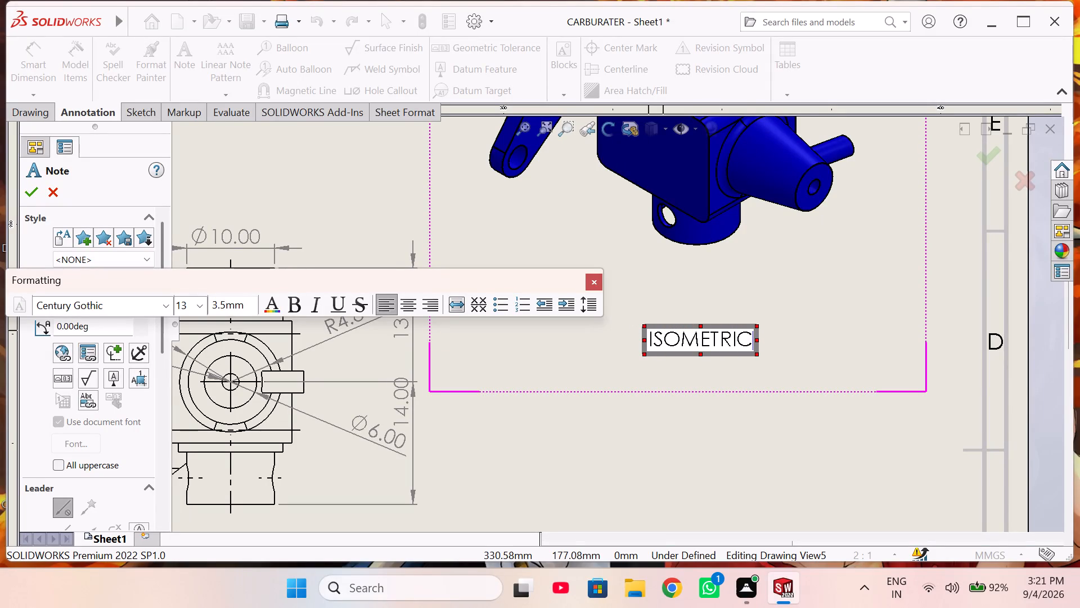
{"action": "key", "text": "space"}
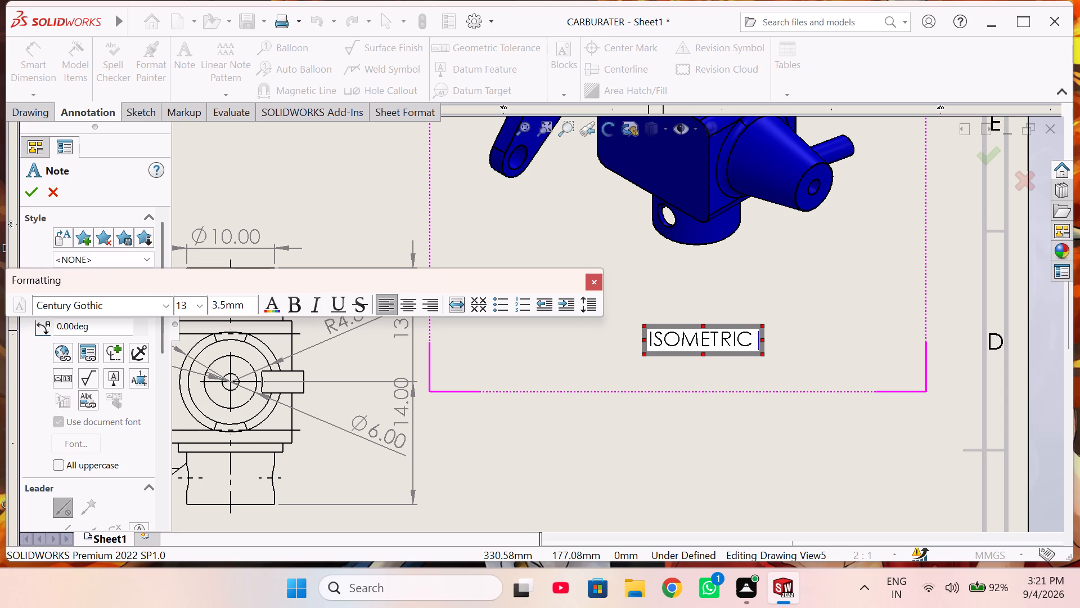
{"action": "type", "text": "VIEW"}
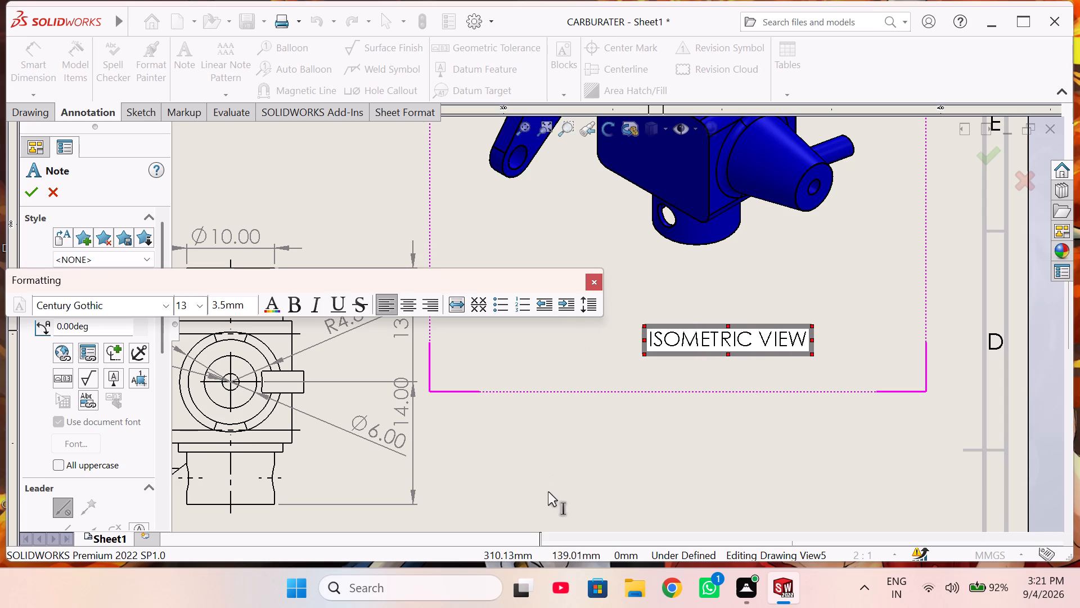
{"action": "left_click", "coordinate": [607, 454]}
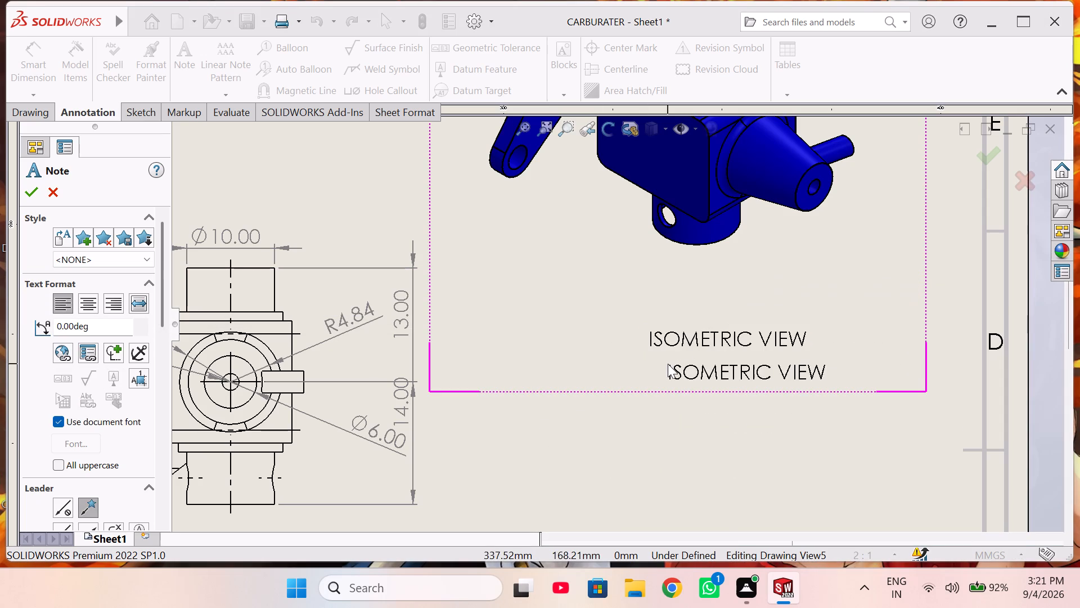
{"action": "key", "text": "Escape"}
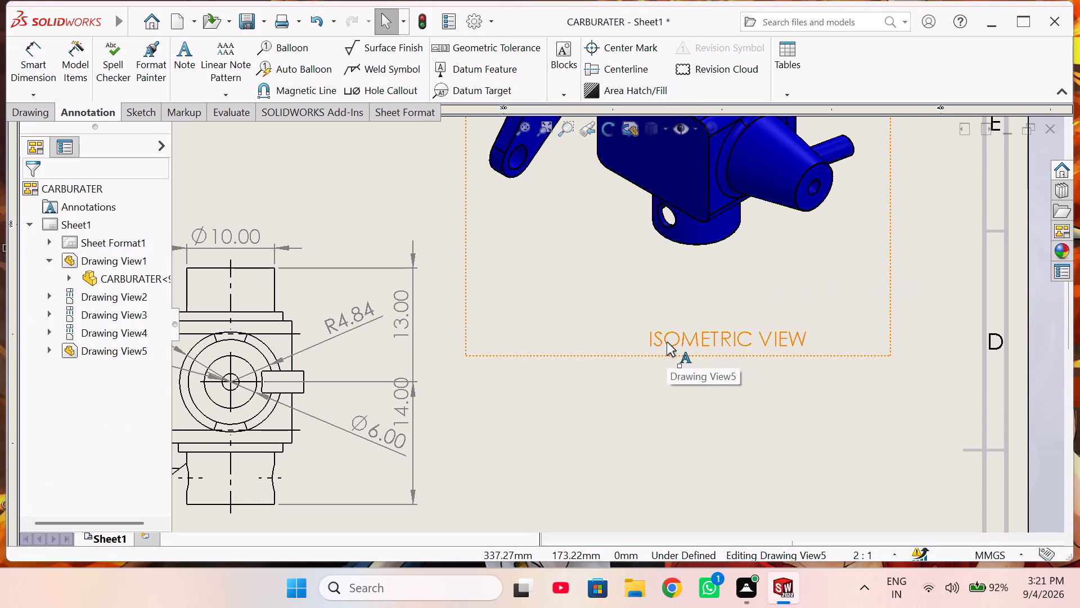
Format the ISOMETRIC VIEW note as all uppercase, bold and Times New Roman.
{"action": "left_click", "coordinate": [667, 342]}
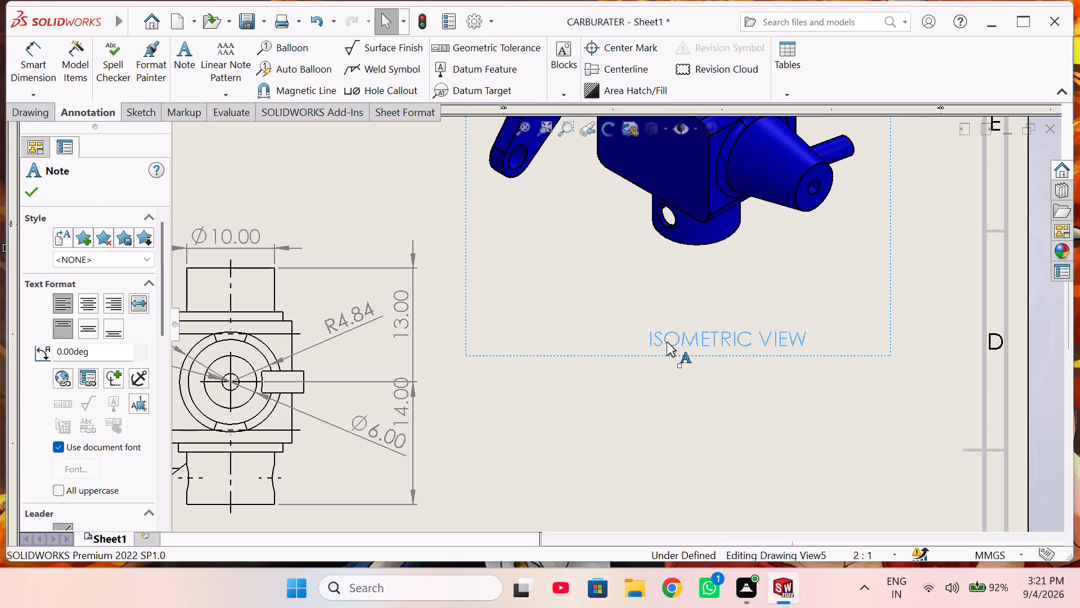
{"action": "double_click", "coordinate": [667, 342]}
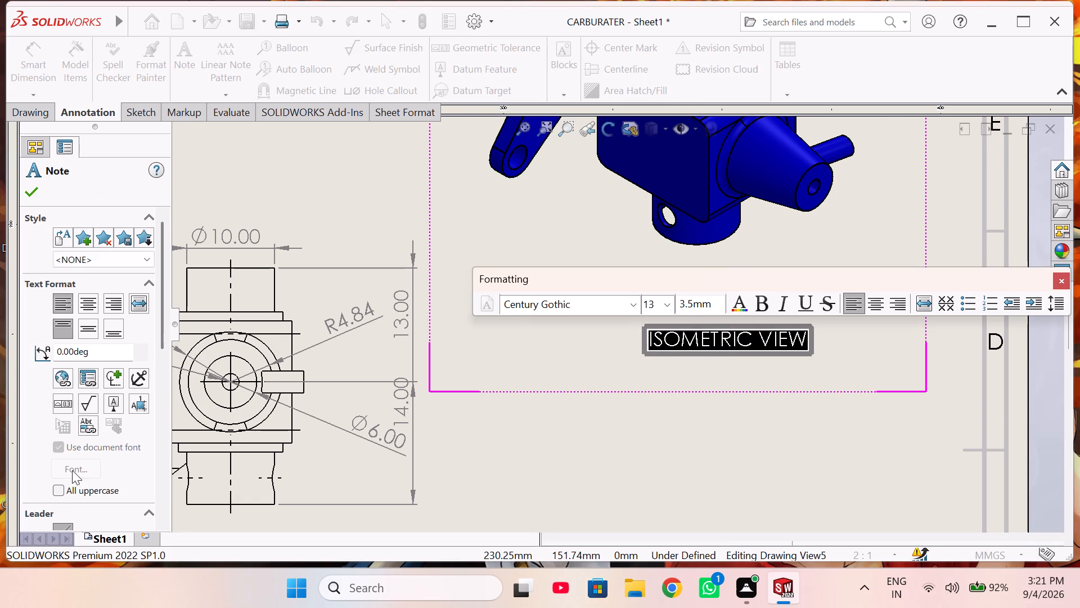
{"action": "left_click", "coordinate": [58, 491]}
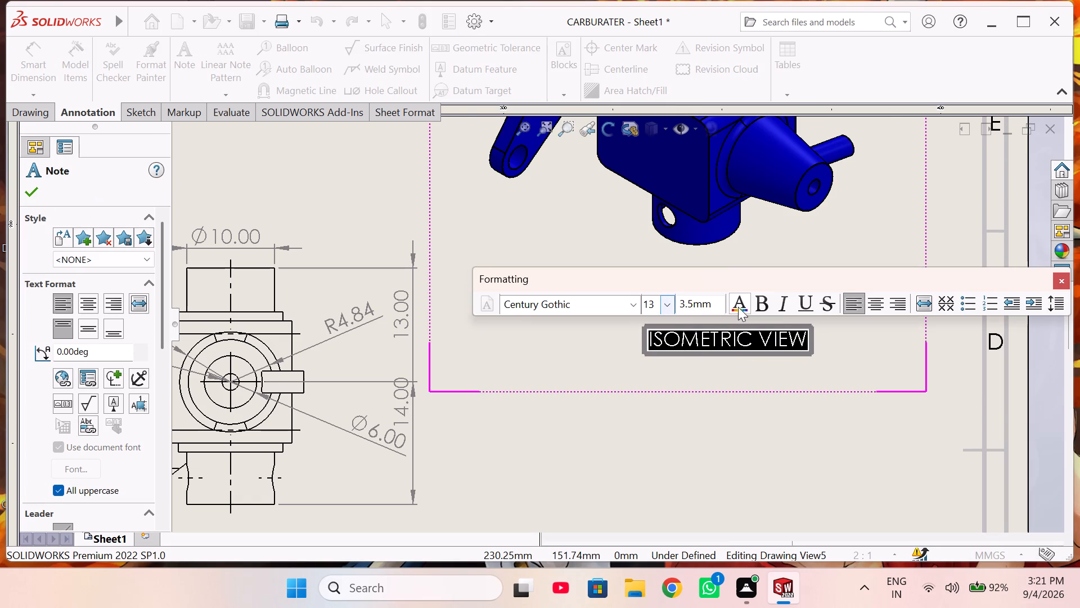
{"action": "left_click", "coordinate": [763, 305]}
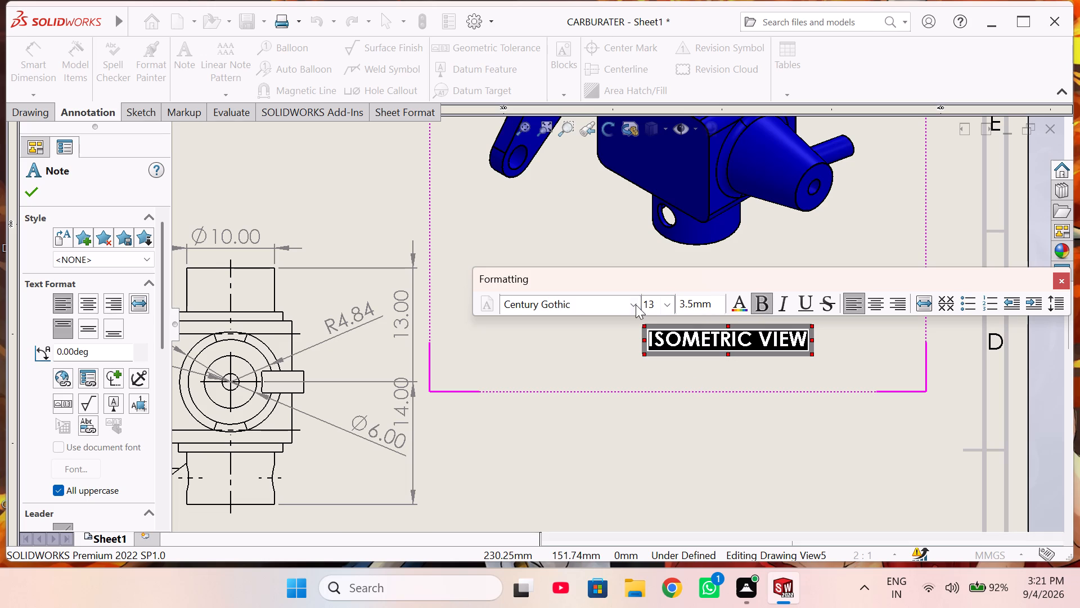
{"action": "left_click", "coordinate": [634, 305]}
{"action": "type", "text": "TIMES"}
{"action": "left_click", "coordinate": [564, 23]}
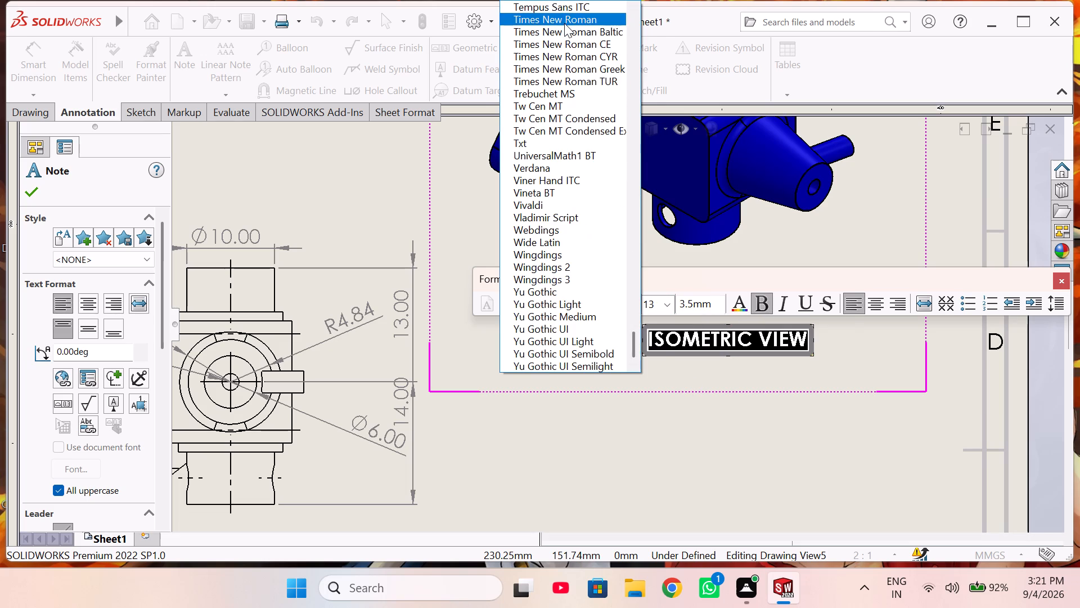
{"action": "left_click", "coordinate": [600, 374]}
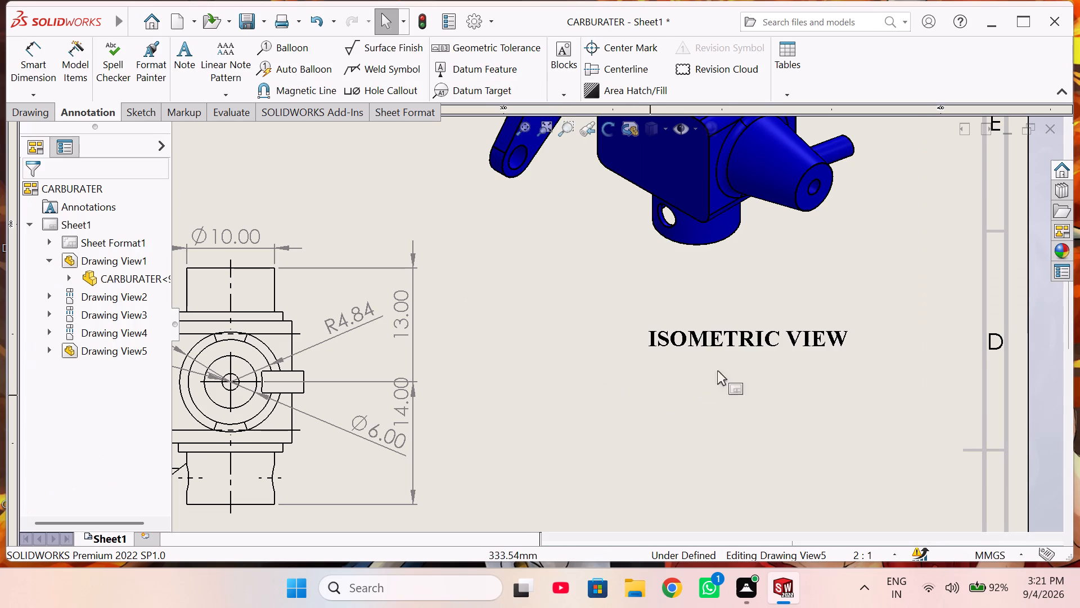
Move the ISOMETRIC VIEW note so it sits closer beneath the isometric view and roughly centered on it.
{"action": "left_click_drag", "start_coordinate": [739, 354], "coordinate": [679, 333]}
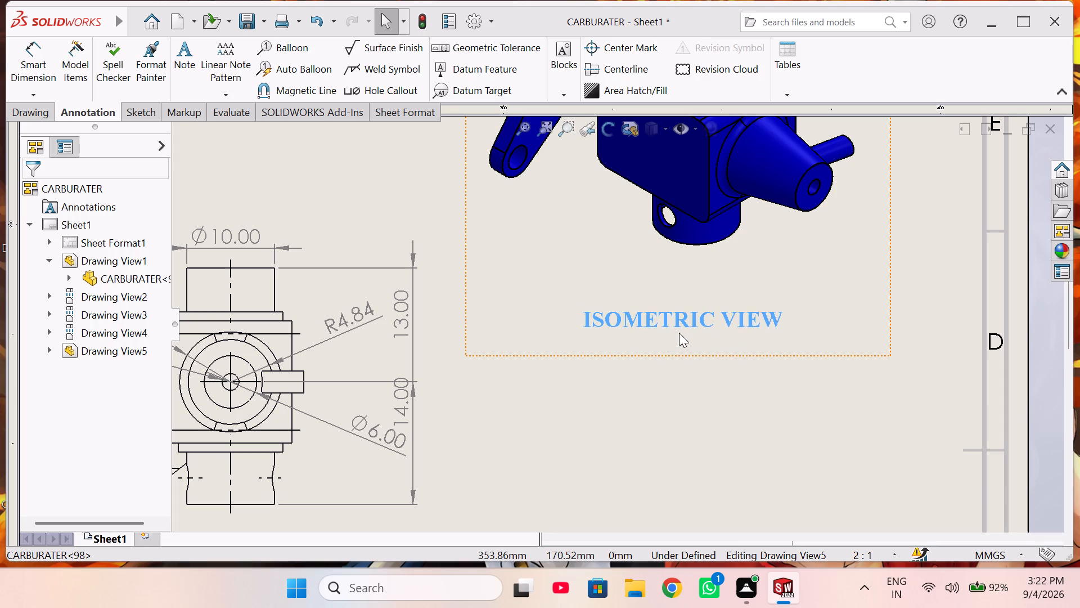
{"action": "left_click_drag", "start_coordinate": [679, 333], "coordinate": [695, 332]}
{"action": "left_click", "coordinate": [666, 411]}
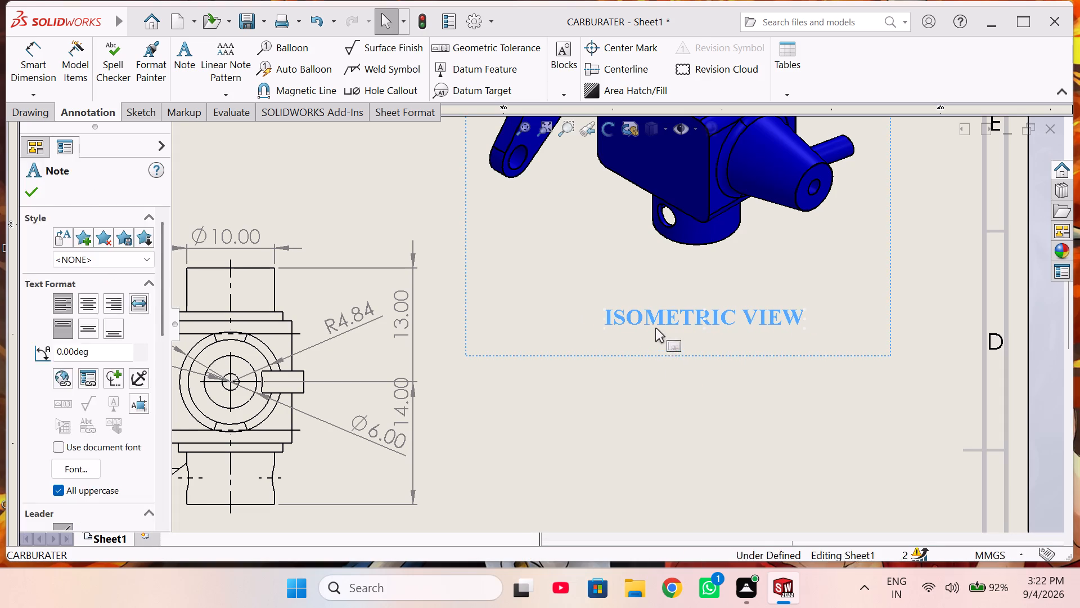
Copy the ISOMETRIC VIEW note and paste one copy beneath the uppermost orthographic view and another beneath the front view.
{"action": "left_click", "coordinate": [656, 317]}
{"action": "key", "text": "ctrl+c"}
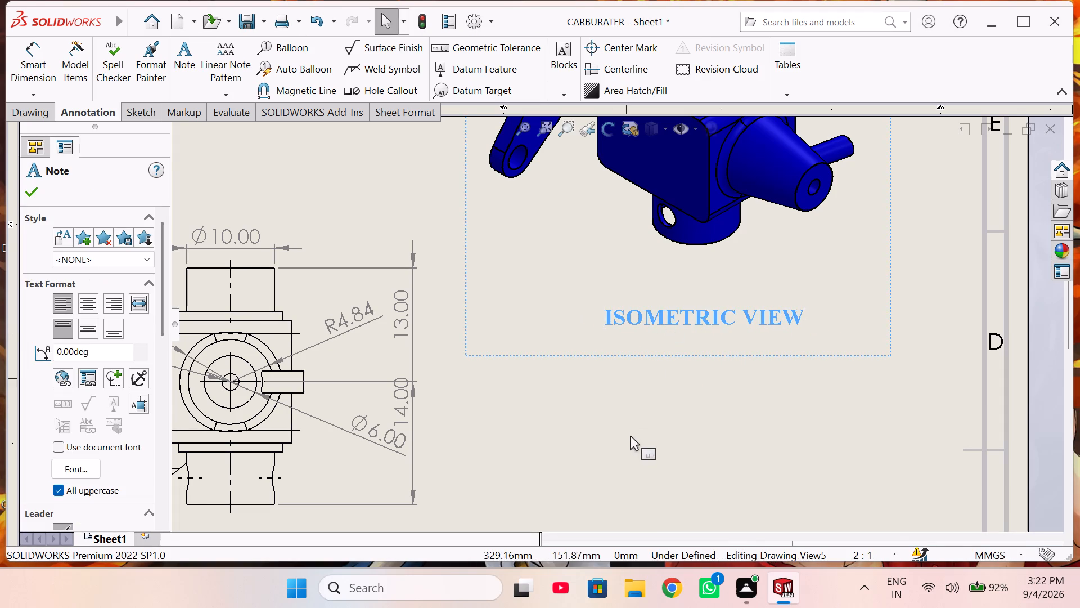
{"action": "scroll", "coordinate": [629, 436], "scroll_direction": "up", "scroll_amount": 2}
{"action": "scroll", "coordinate": [541, 381], "scroll_direction": "up", "scroll_amount": 3}
{"action": "scroll", "coordinate": [326, 266], "scroll_direction": "up", "scroll_amount": 1}
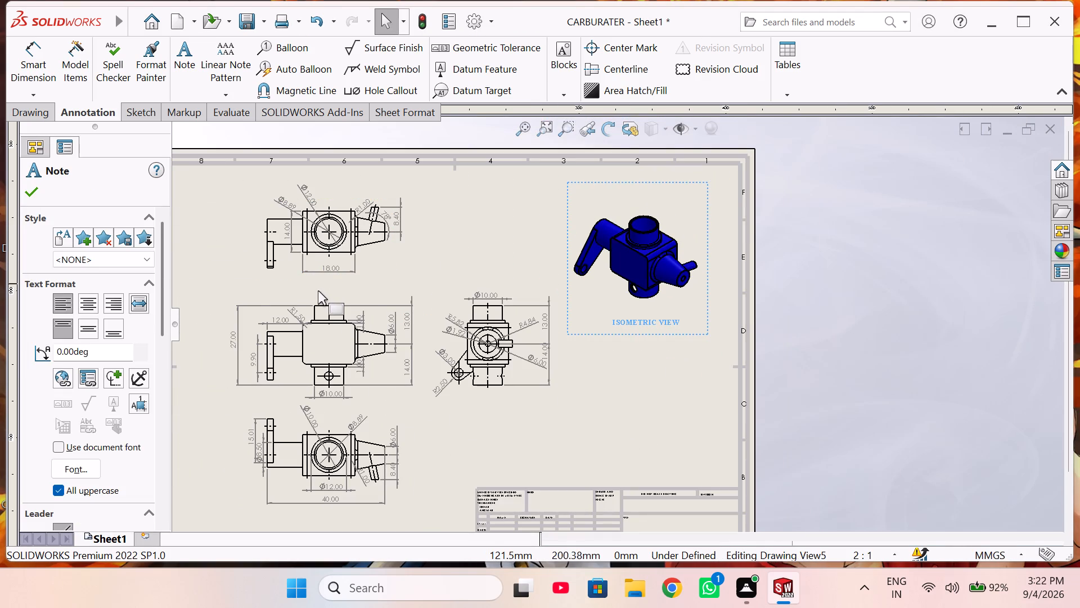
{"action": "left_click", "coordinate": [323, 285]}
{"action": "key", "text": "ctrl+v"}
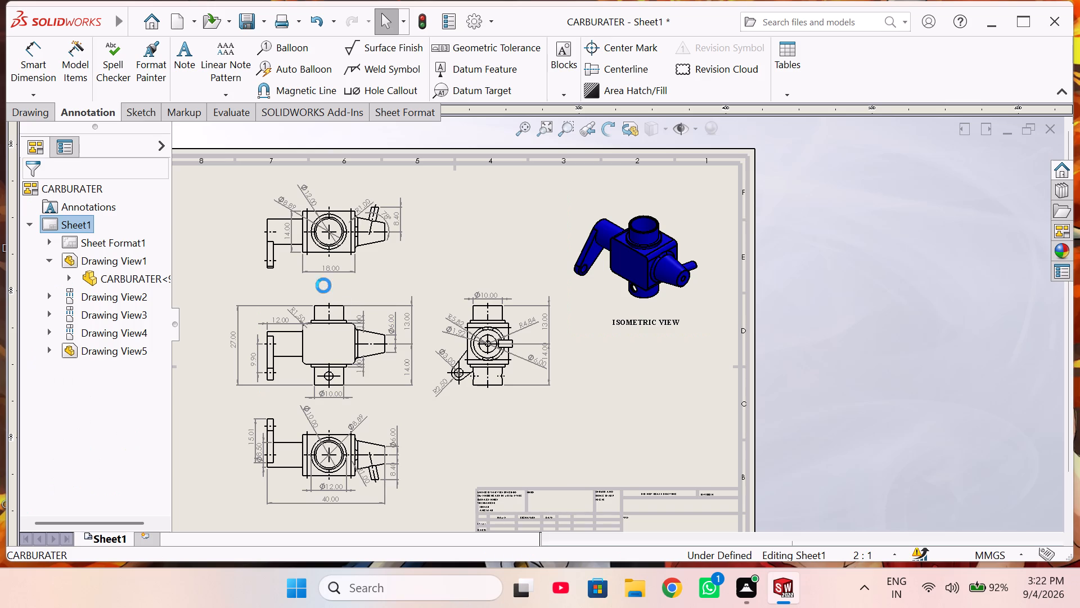
{"action": "scroll", "coordinate": [345, 403], "scroll_direction": "down", "scroll_amount": 5, "text": "ctrl"}
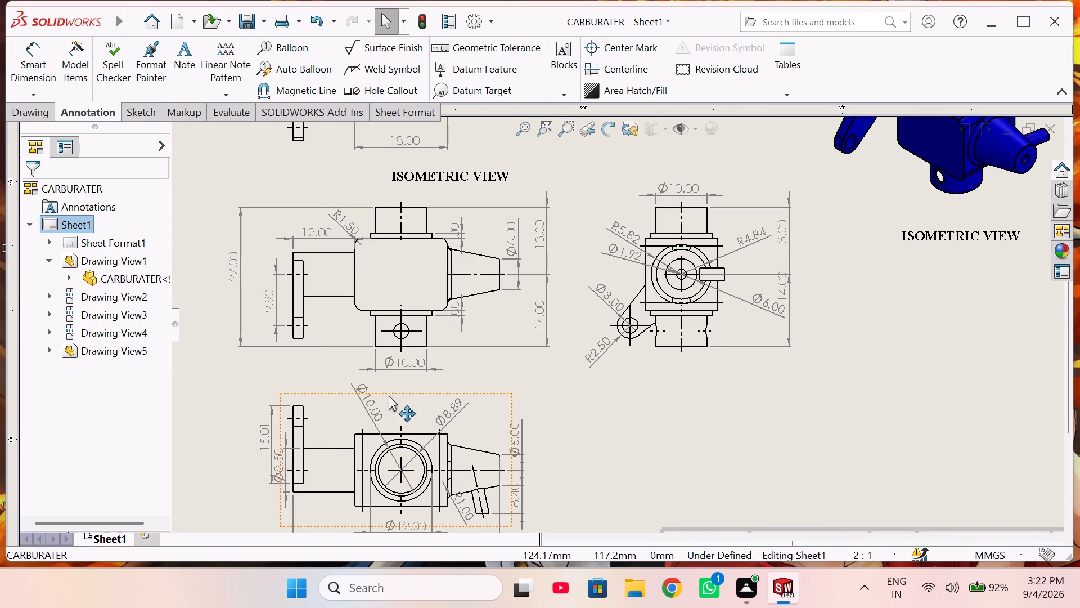
{"action": "left_click", "coordinate": [395, 385], "text": "ctrl"}
{"action": "key", "text": "ctrl+v"}
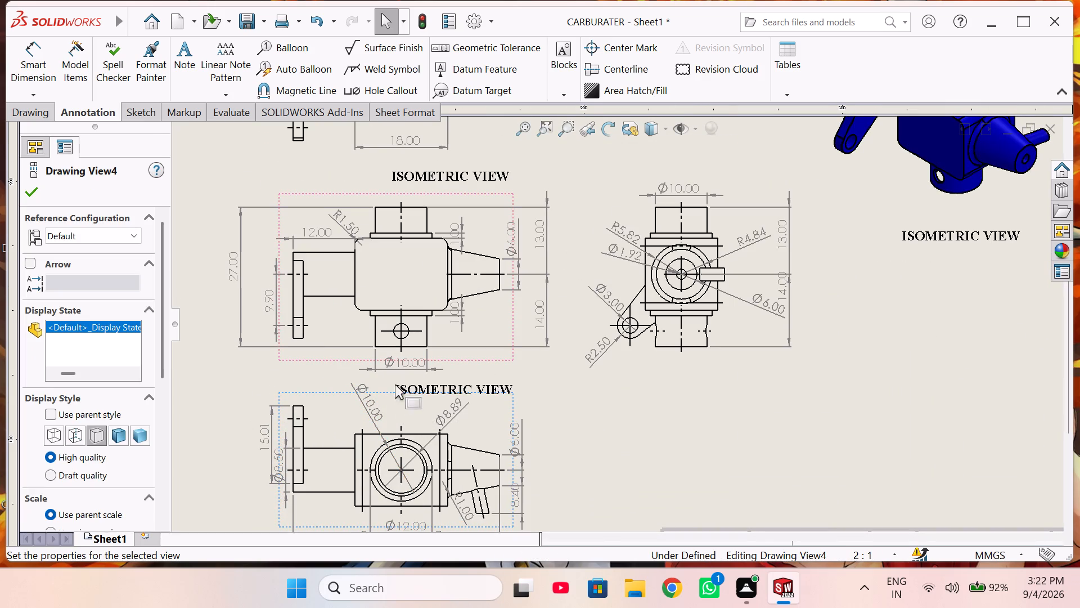
Paste further copies of the note beneath the lowest orthographic view and beneath the side view.
{"action": "scroll", "coordinate": [399, 426], "scroll_direction": "up", "scroll_amount": 3, "text": "ctrl"}
{"action": "scroll", "coordinate": [462, 479], "scroll_direction": "down", "scroll_amount": 5, "text": "ctrl"}
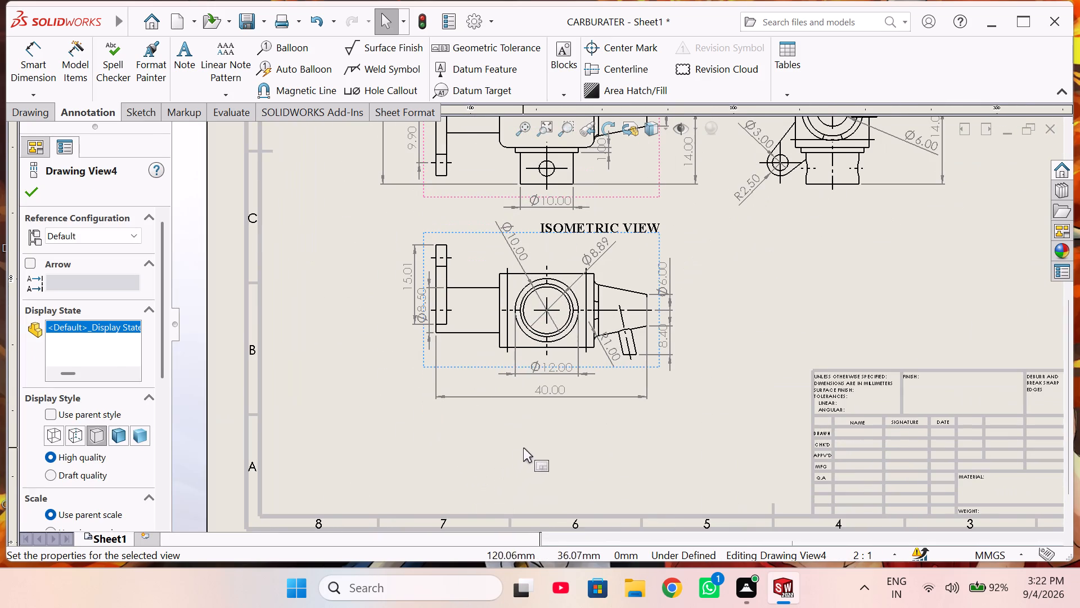
{"action": "left_click", "coordinate": [535, 443], "text": "ctrl"}
{"action": "key", "text": "ctrl+v"}
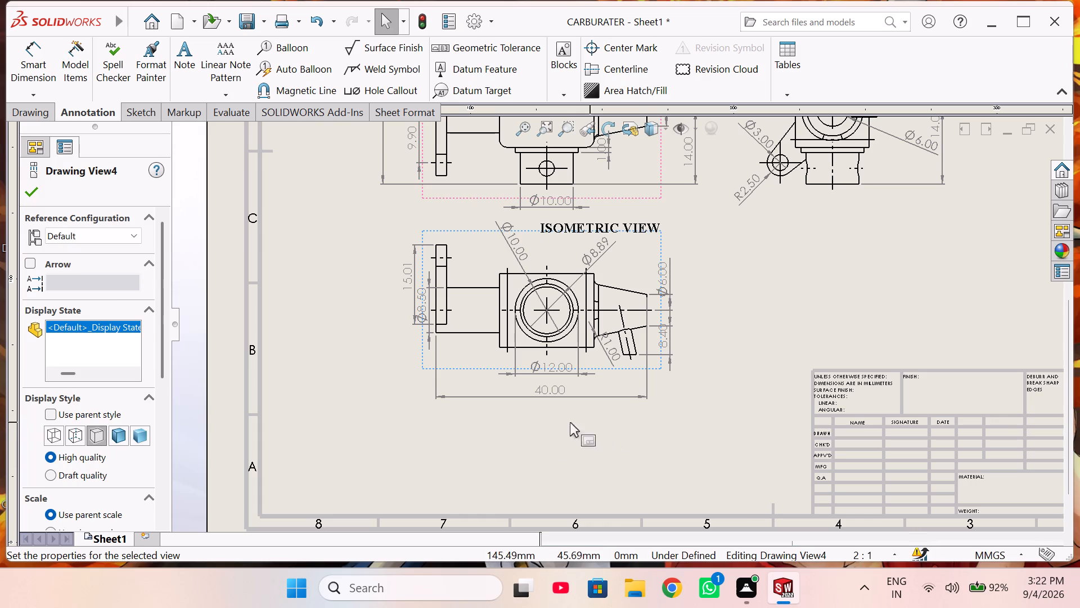
{"action": "left_click", "coordinate": [536, 422]}
{"action": "key", "text": "ctrl+v"}
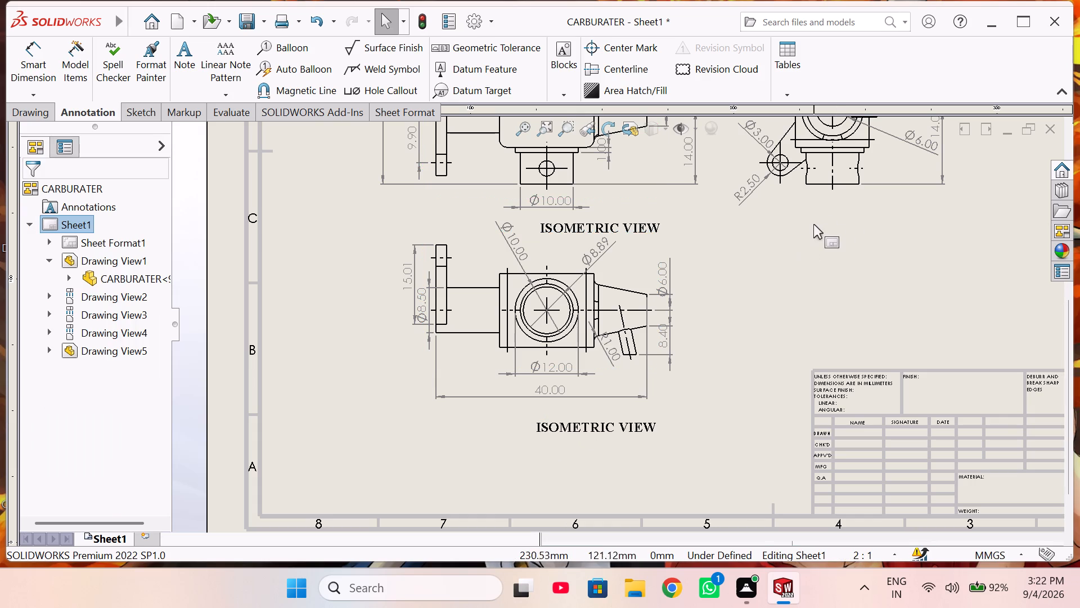
{"action": "left_click", "coordinate": [813, 229], "text": "ctrl"}
{"action": "key", "text": "ctrl+v"}
{"action": "left_click", "coordinate": [725, 292]}
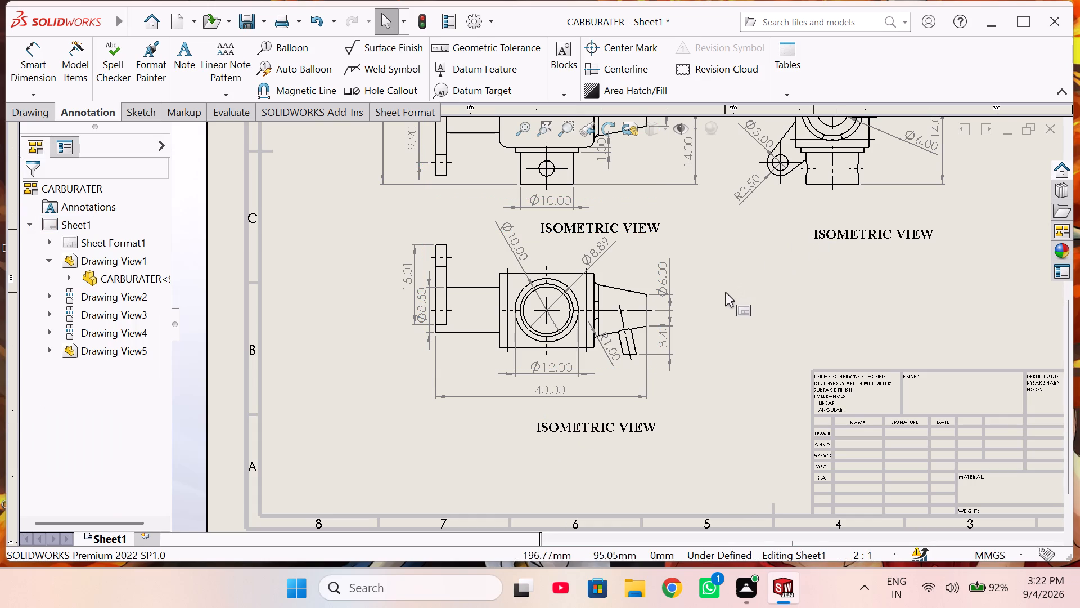
Paste two copies of the note into the title block, one in the empty cell above TITLE and one in the TITLE cell.
{"action": "scroll", "coordinate": [725, 292], "scroll_direction": "up", "scroll_amount": 5}
{"action": "scroll", "coordinate": [775, 248], "scroll_direction": "down", "scroll_amount": 2}
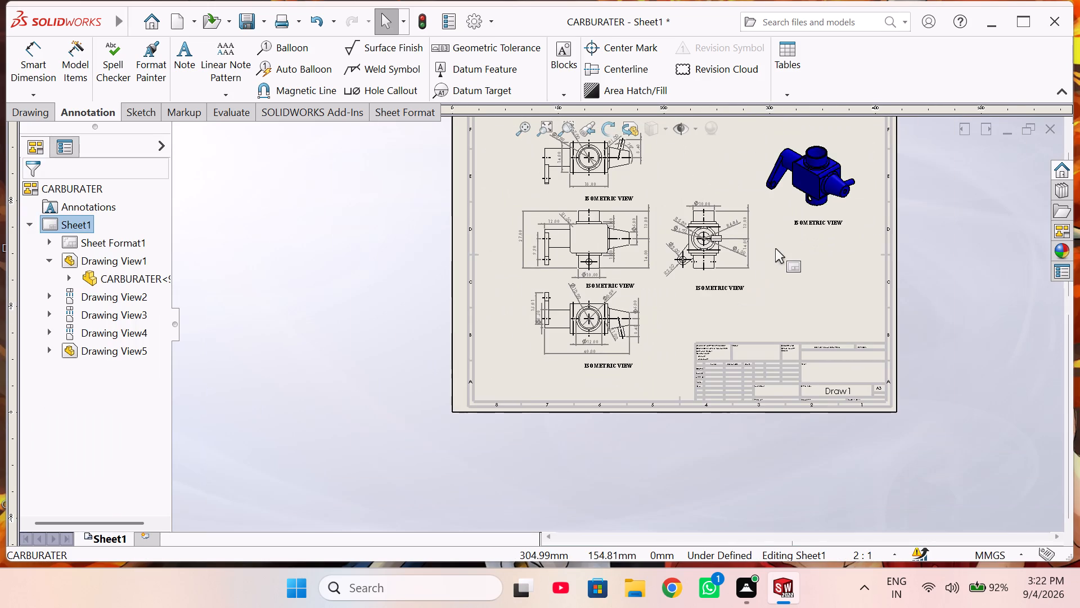
{"action": "scroll", "coordinate": [775, 251], "scroll_direction": "down", "scroll_amount": 1}
{"action": "scroll", "coordinate": [828, 414], "scroll_direction": "down", "scroll_amount": 6}
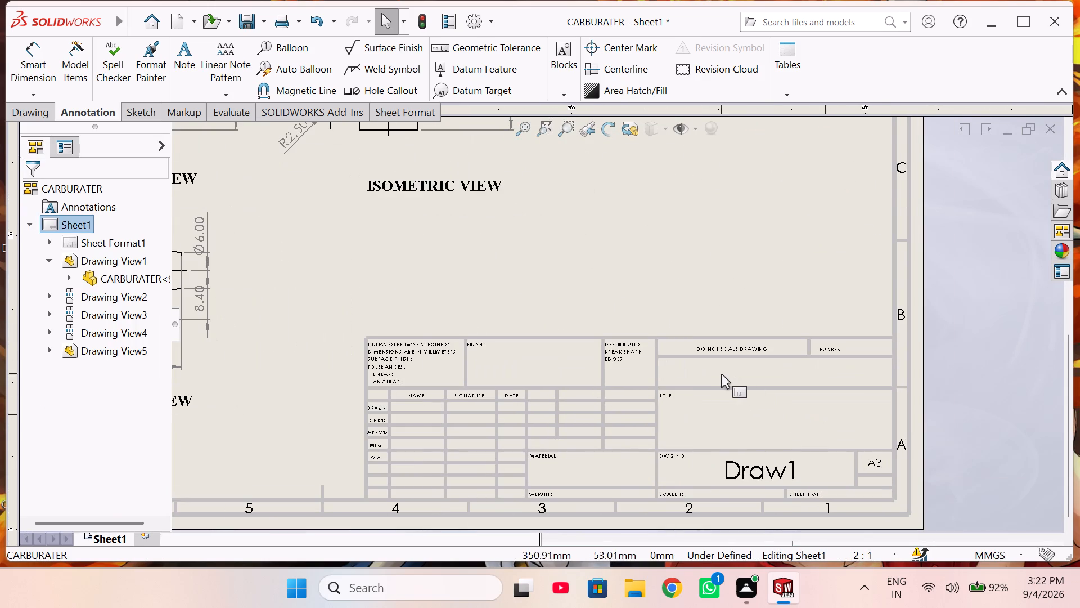
{"action": "left_click", "coordinate": [717, 372]}
{"action": "key", "text": "ctrl+v"}
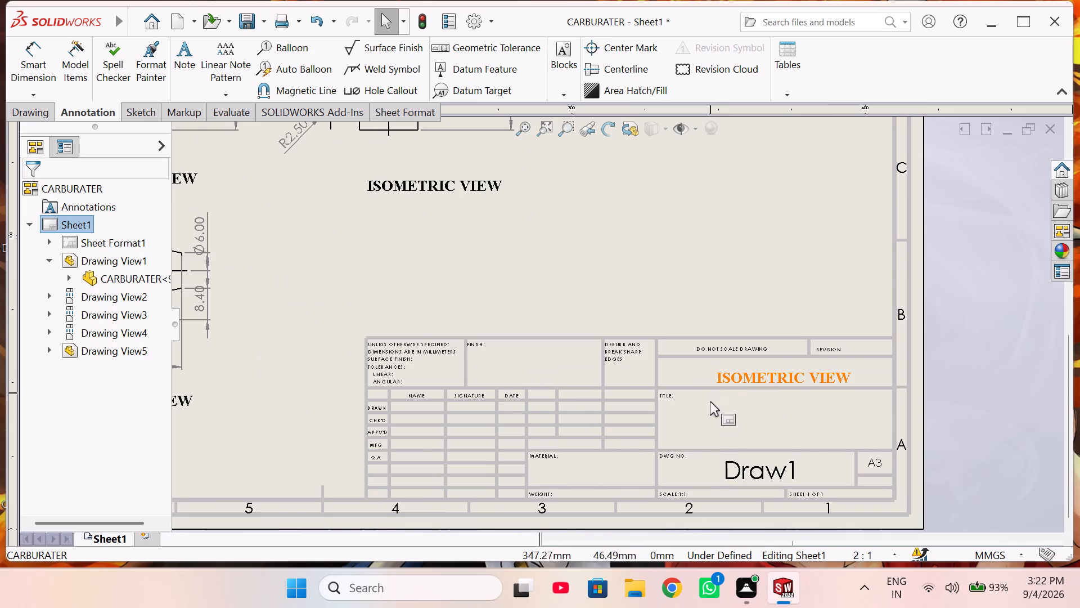
{"action": "left_click", "coordinate": [713, 418]}
{"action": "key", "text": "ctrl+v"}
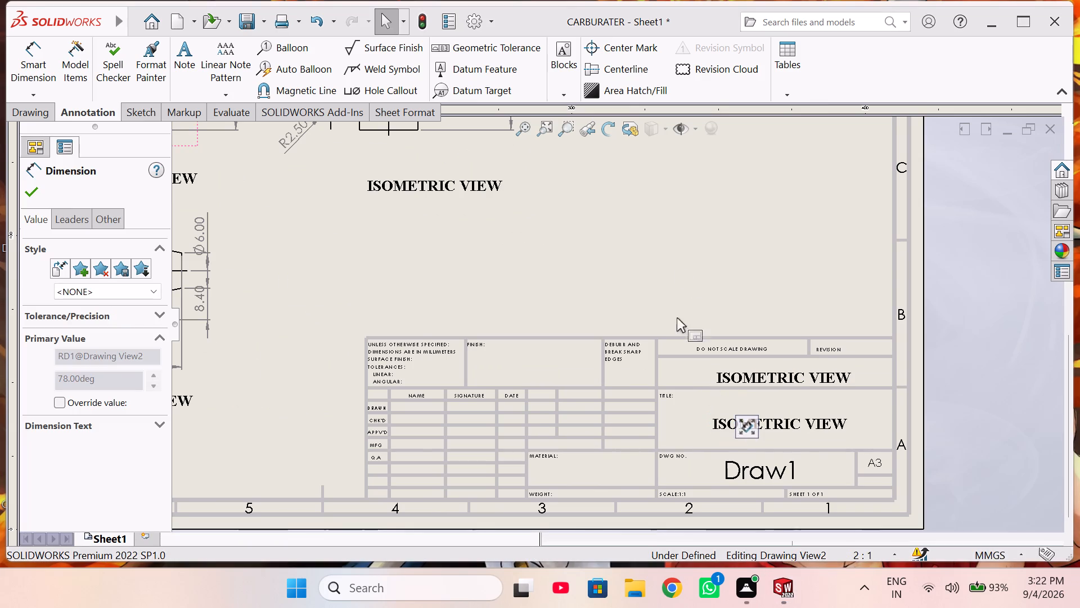
{"action": "left_click", "coordinate": [683, 261]}
Move the uppermost orthographic view up to widen the gap between it and the front view.
{"action": "scroll", "coordinate": [508, 235], "scroll_direction": "up", "scroll_amount": 6}
{"action": "scroll", "coordinate": [421, 168], "scroll_direction": "down", "scroll_amount": 2}
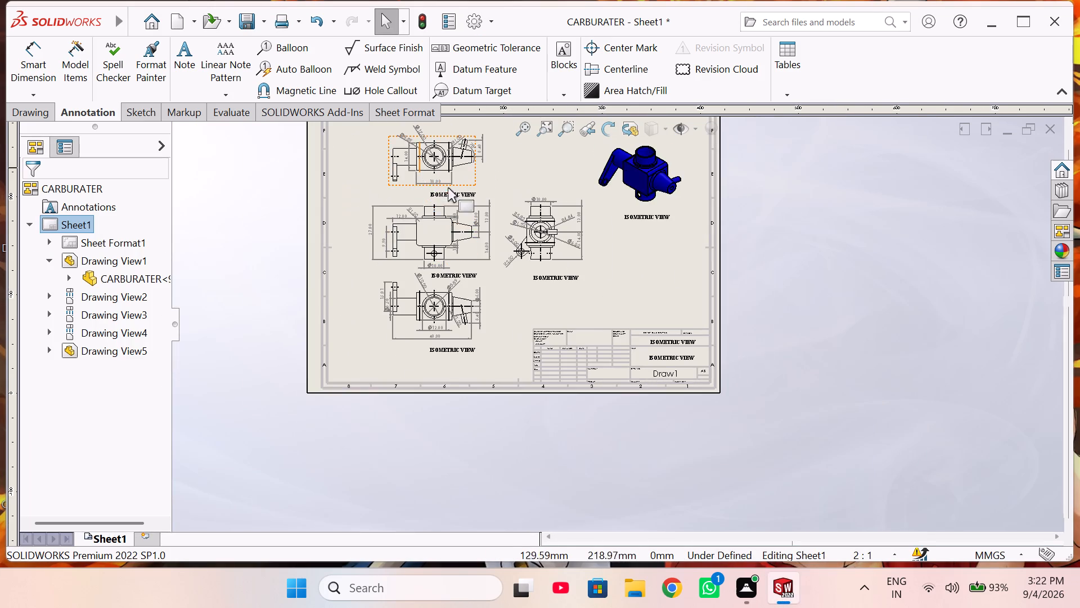
{"action": "scroll", "coordinate": [448, 187], "scroll_direction": "down", "scroll_amount": 9}
{"action": "scroll", "coordinate": [509, 239], "scroll_direction": "up", "scroll_amount": 5}
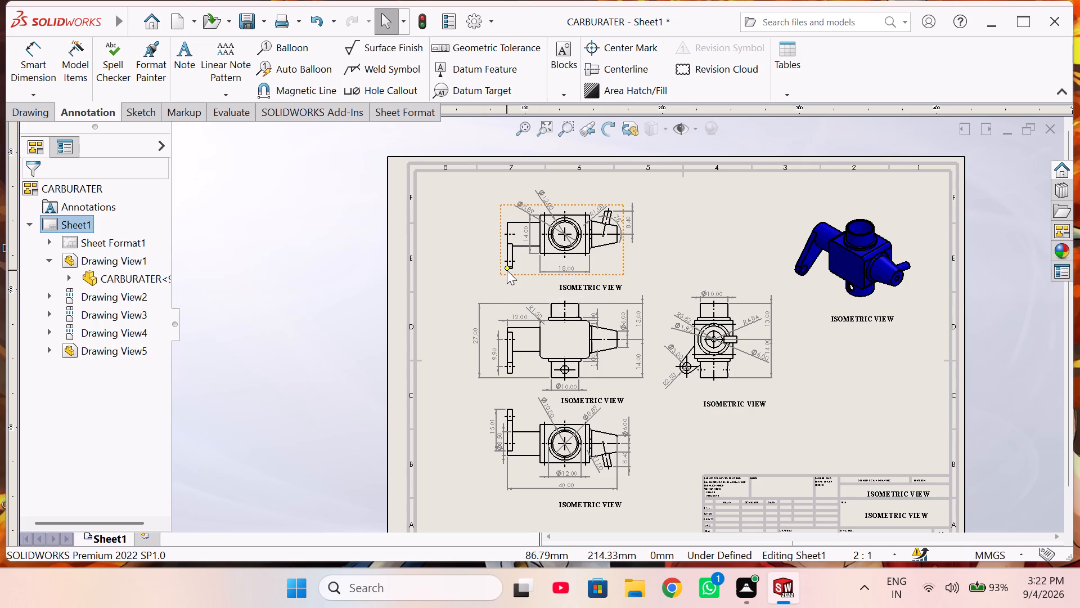
{"action": "left_click_drag", "start_coordinate": [503, 272], "coordinate": [503, 263]}
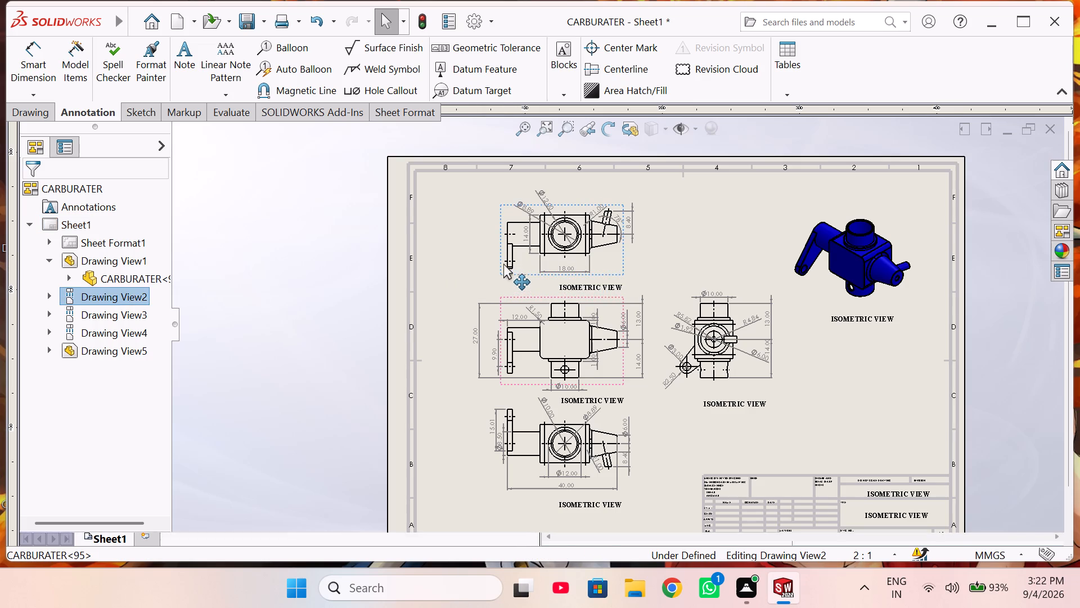
{"action": "left_click_drag", "start_coordinate": [503, 263], "coordinate": [503, 258]}
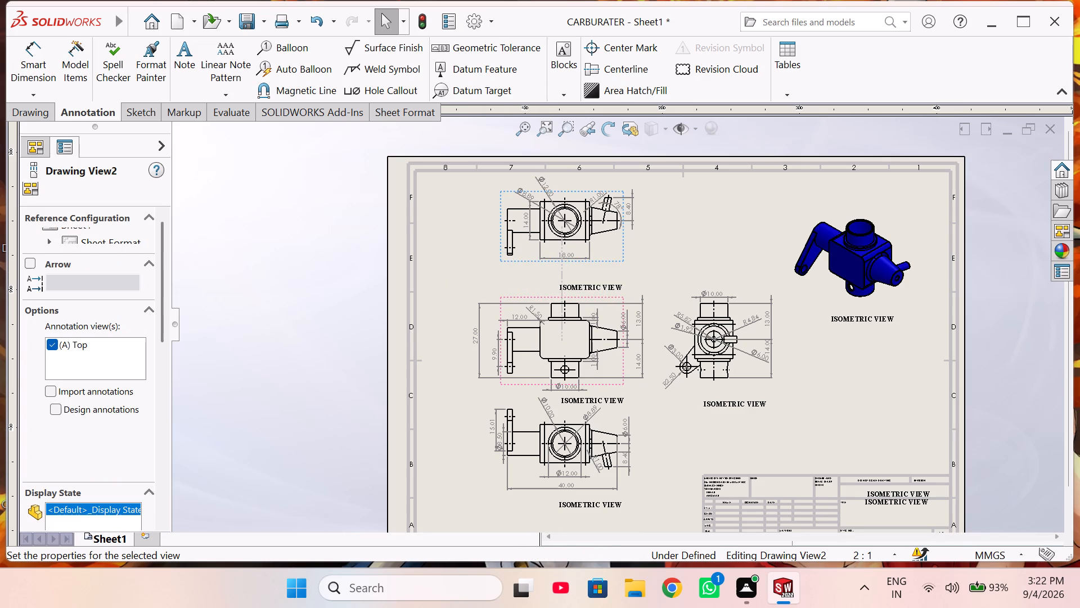
Move the ISOMETRIC VIEW note beneath the uppermost view so it sits centered under that view.
{"action": "scroll", "coordinate": [548, 297], "scroll_direction": "down", "scroll_amount": 6}
{"action": "left_click_drag", "start_coordinate": [654, 290], "coordinate": [600, 272]}
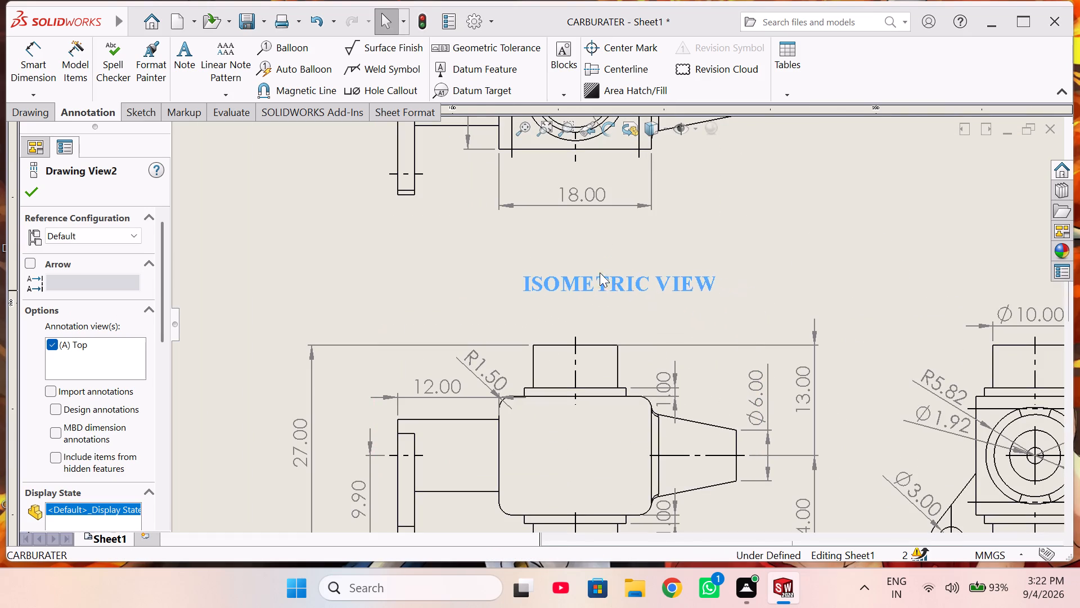
{"action": "left_click_drag", "start_coordinate": [600, 272], "coordinate": [581, 260]}
{"action": "scroll", "coordinate": [645, 249], "scroll_direction": "up", "scroll_amount": 4}
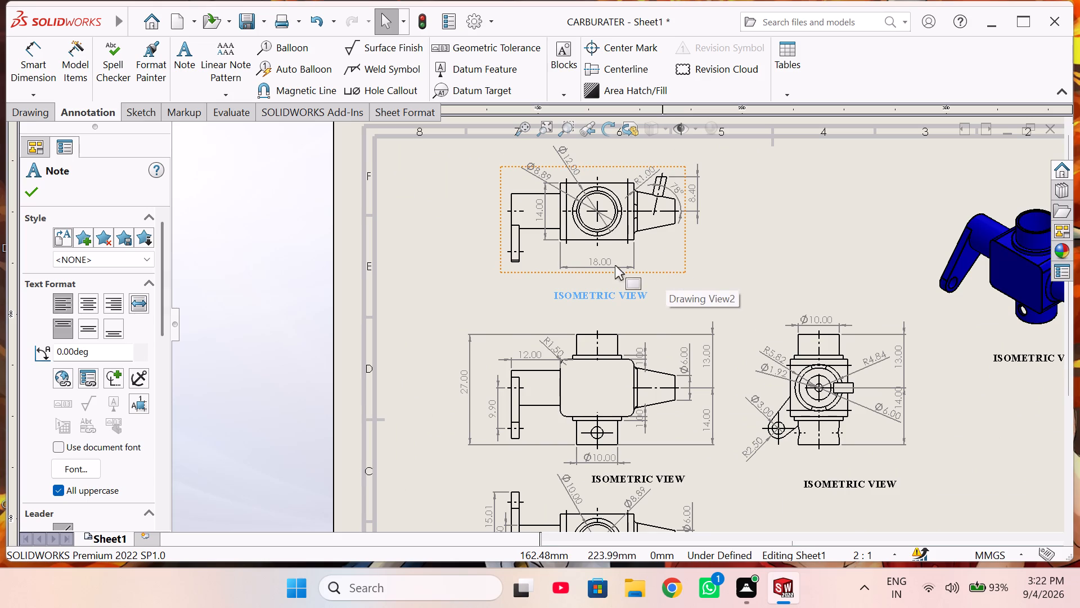
Change the note beneath the uppermost view to TOP VIEW and recenter it under the 18.00 dimension.
{"action": "double_click", "coordinate": [586, 294]}
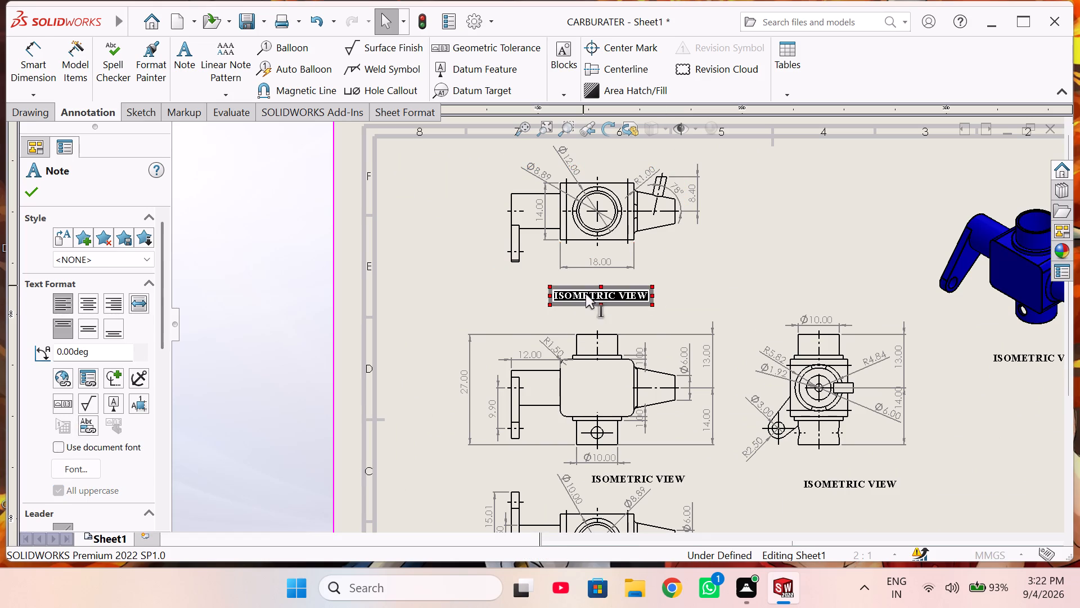
{"action": "left_click", "coordinate": [614, 298]}
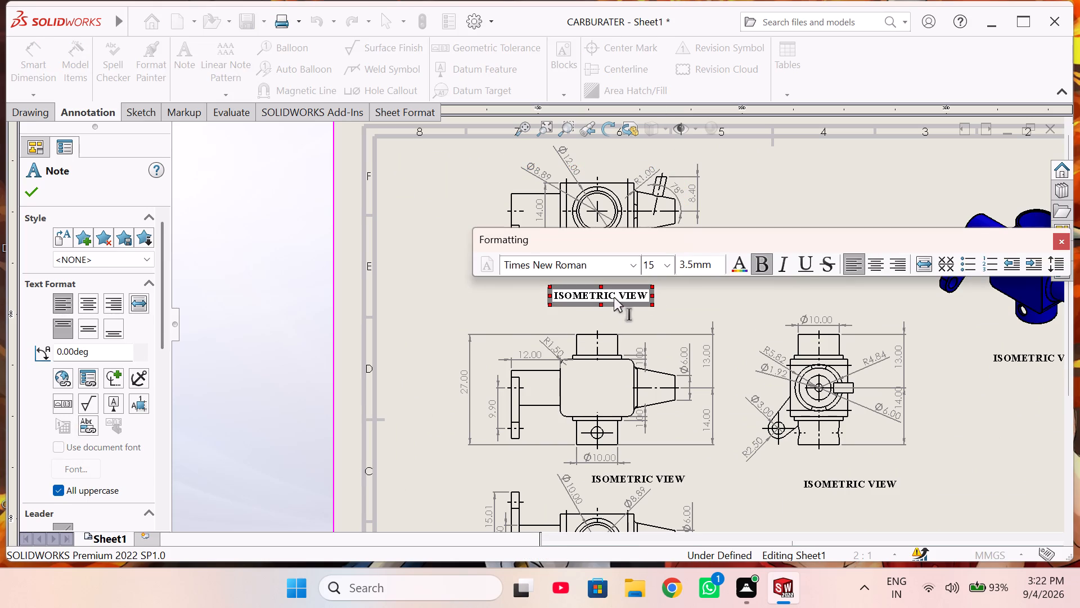
{"action": "key", "text": "BackSpace"}
{"action": "key", "text": "BackSpace"}
{"action": "key", "text": "BackSpace"}
{"action": "key", "text": "BackSpace"}
{"action": "key", "text": "BackSpace"}
{"action": "key", "text": "BackSpace"}
{"action": "key", "text": "BackSpace"}
{"action": "key", "text": "BackSpace"}
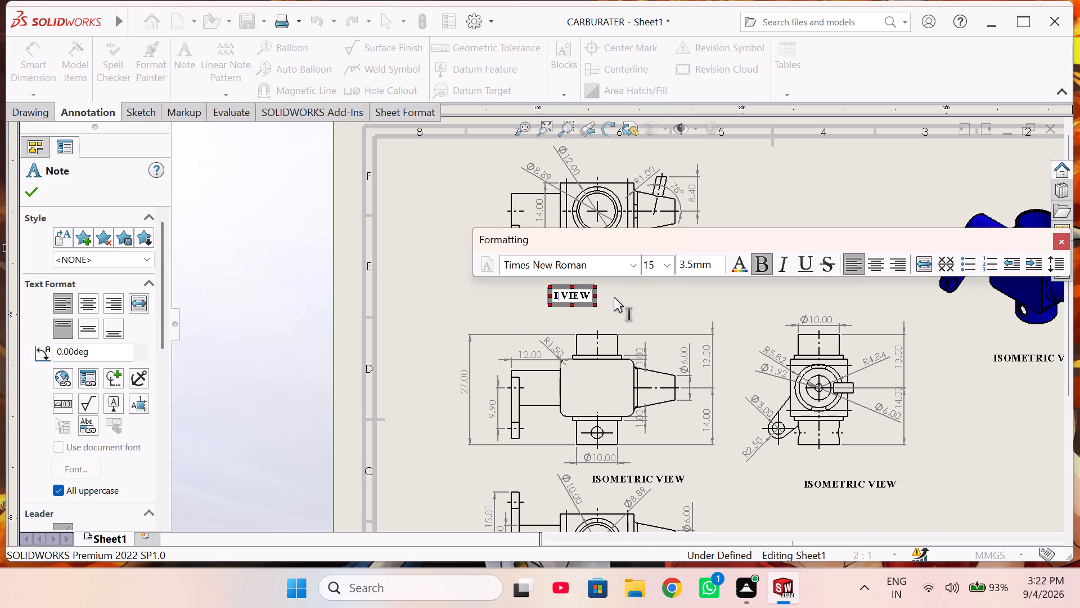
{"action": "key", "text": "BackSpace"}
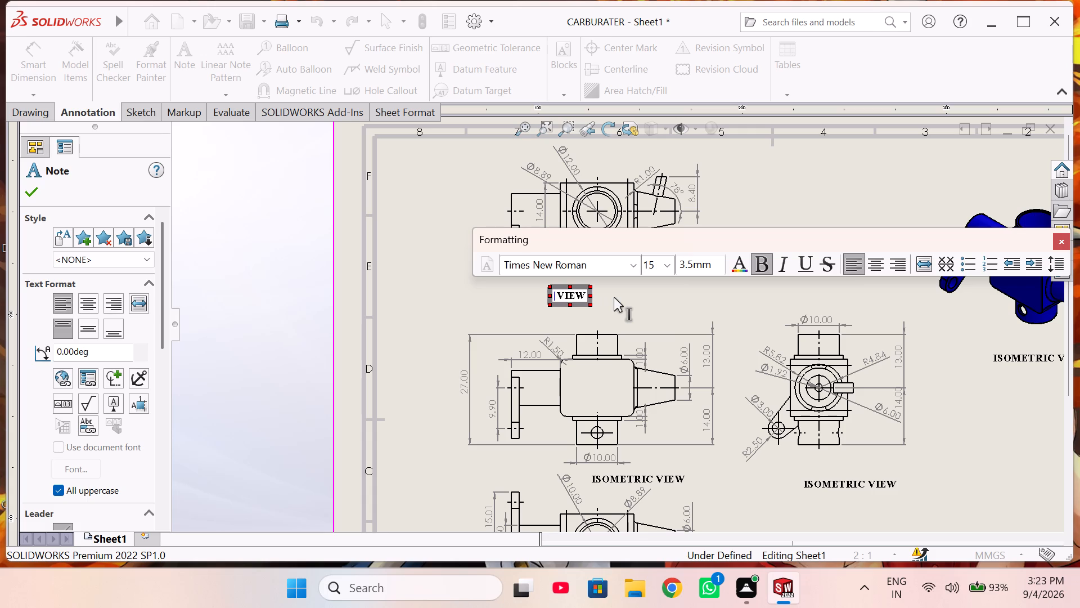
{"action": "type", "text": "TOP"}
{"action": "left_click", "coordinate": [667, 297]}
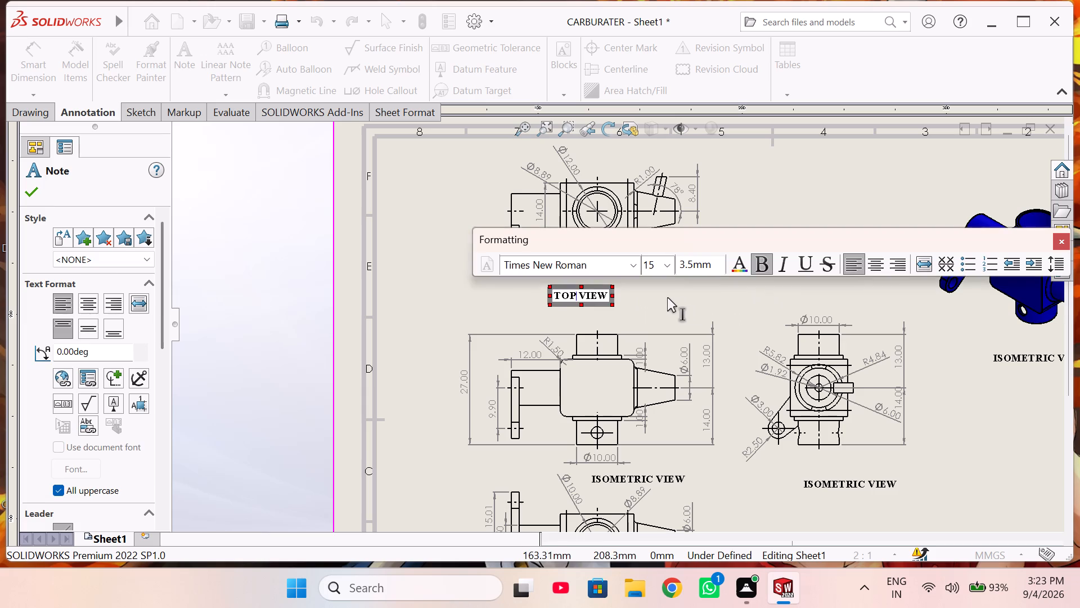
{"action": "left_click_drag", "start_coordinate": [586, 294], "coordinate": [590, 288]}
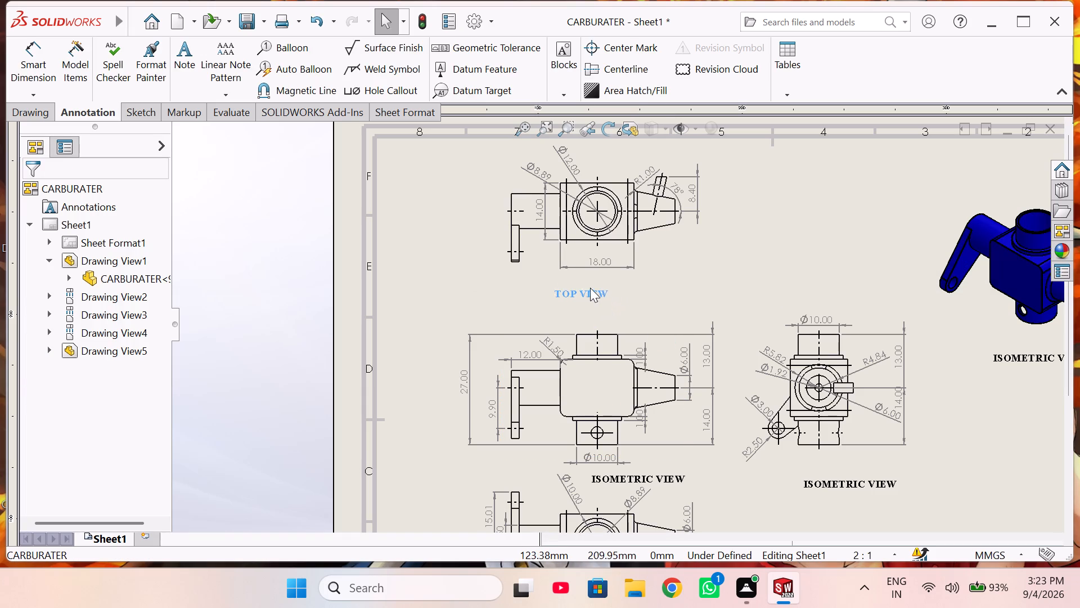
{"action": "left_click_drag", "start_coordinate": [590, 288], "coordinate": [597, 286]}
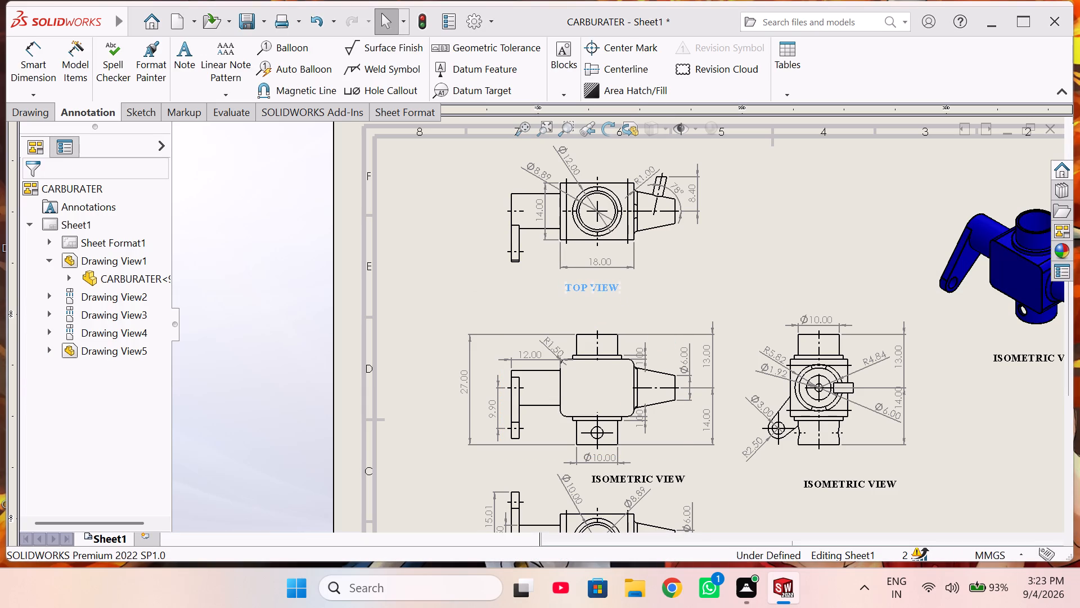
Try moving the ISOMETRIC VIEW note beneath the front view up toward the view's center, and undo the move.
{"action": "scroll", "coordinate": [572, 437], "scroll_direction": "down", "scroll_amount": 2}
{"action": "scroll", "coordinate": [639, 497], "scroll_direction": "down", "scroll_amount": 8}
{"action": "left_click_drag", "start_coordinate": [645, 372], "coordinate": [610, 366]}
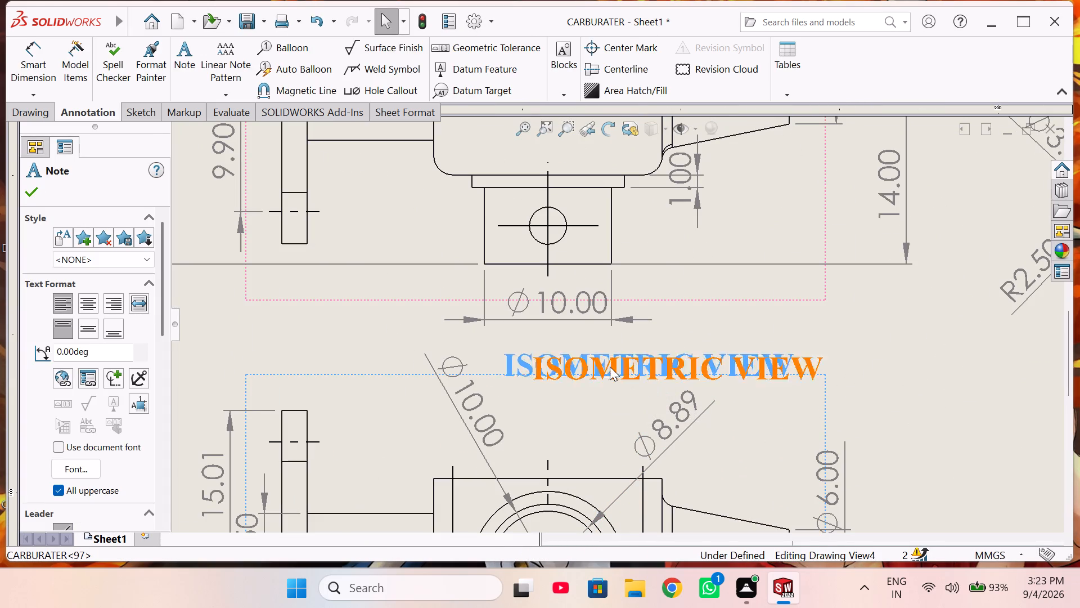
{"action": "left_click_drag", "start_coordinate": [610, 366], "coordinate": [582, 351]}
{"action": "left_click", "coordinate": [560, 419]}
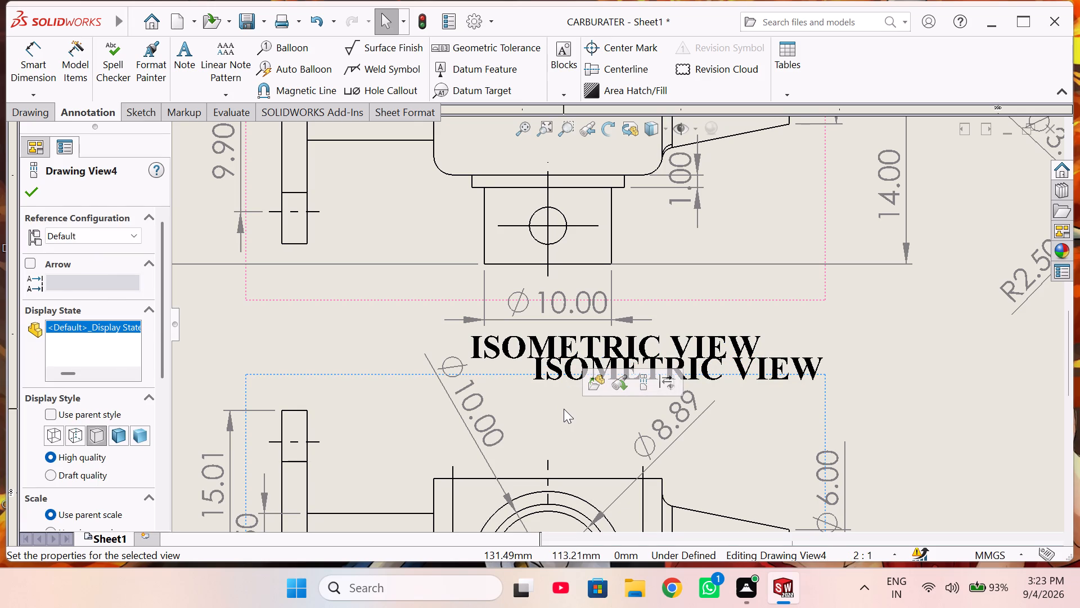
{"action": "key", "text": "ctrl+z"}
Separate the overlapping ISOMETRIC VIEW notes beneath the front view and delete the duplicate.
{"action": "left_click_drag", "start_coordinate": [605, 364], "coordinate": [606, 341]}
{"action": "key", "text": "Escape"}
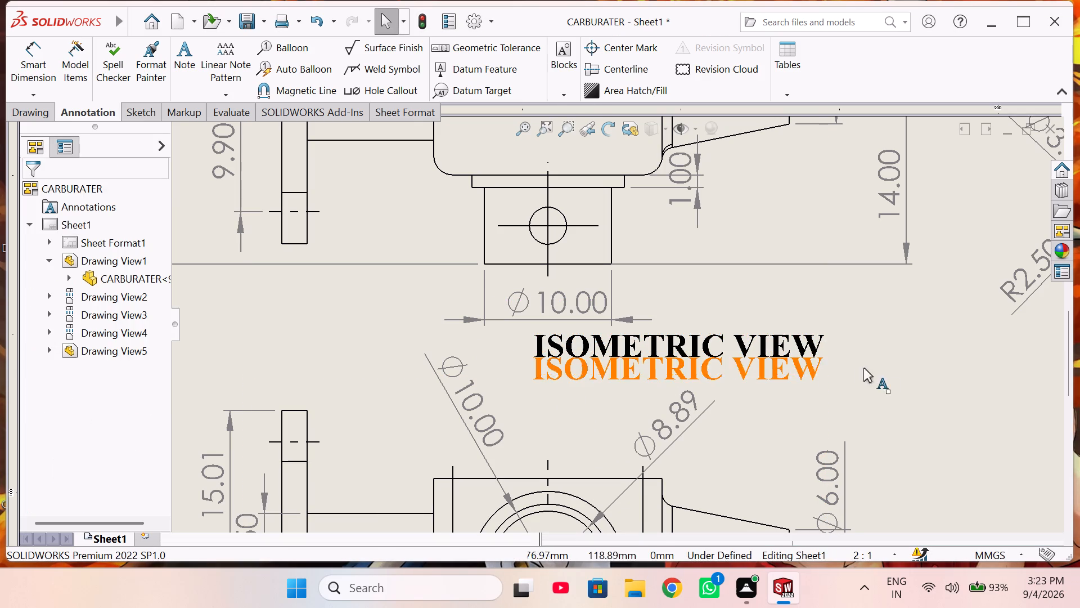
{"action": "left_click", "coordinate": [874, 367]}
{"action": "left_click", "coordinate": [780, 337]}
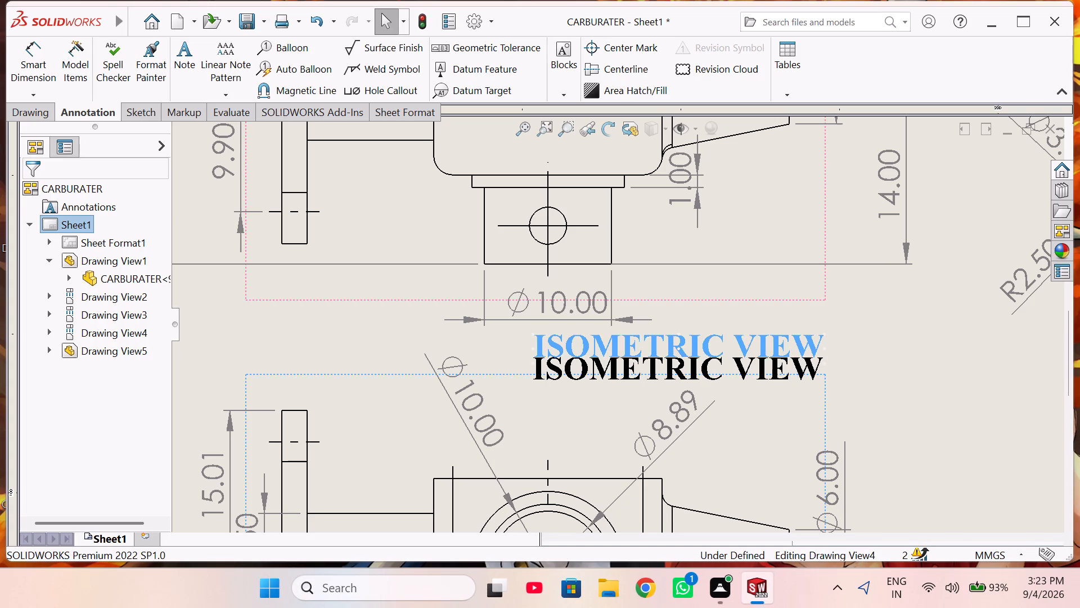
{"action": "key", "text": "Delete"}
{"action": "left_click", "coordinate": [947, 352]}
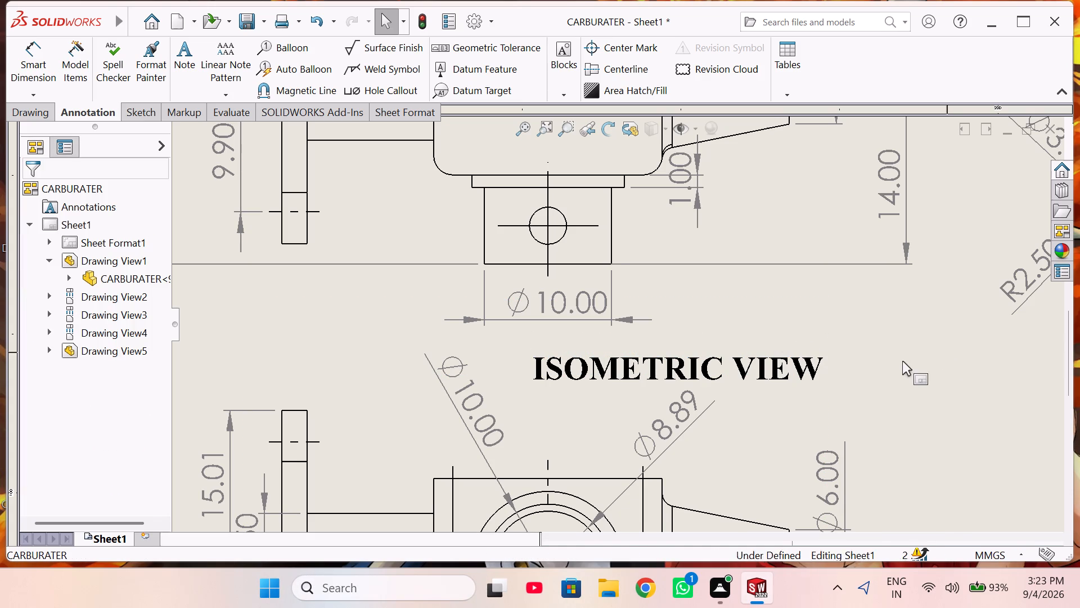
{"action": "right_click", "coordinate": [901, 361]}
{"action": "left_click", "coordinate": [861, 382]}
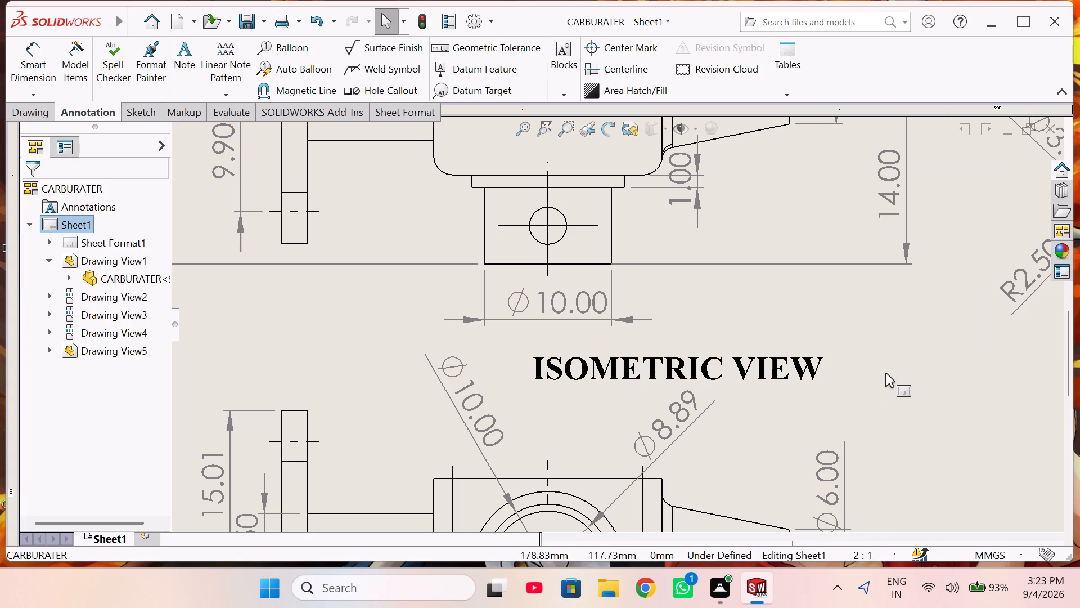
Move the remaining ISOMETRIC VIEW note closer beneath the front view's Ø10.00 dimension, roughly centered on it.
{"action": "scroll", "coordinate": [901, 373], "scroll_direction": "up", "scroll_amount": 2}
{"action": "left_click_drag", "start_coordinate": [737, 354], "coordinate": [733, 344]}
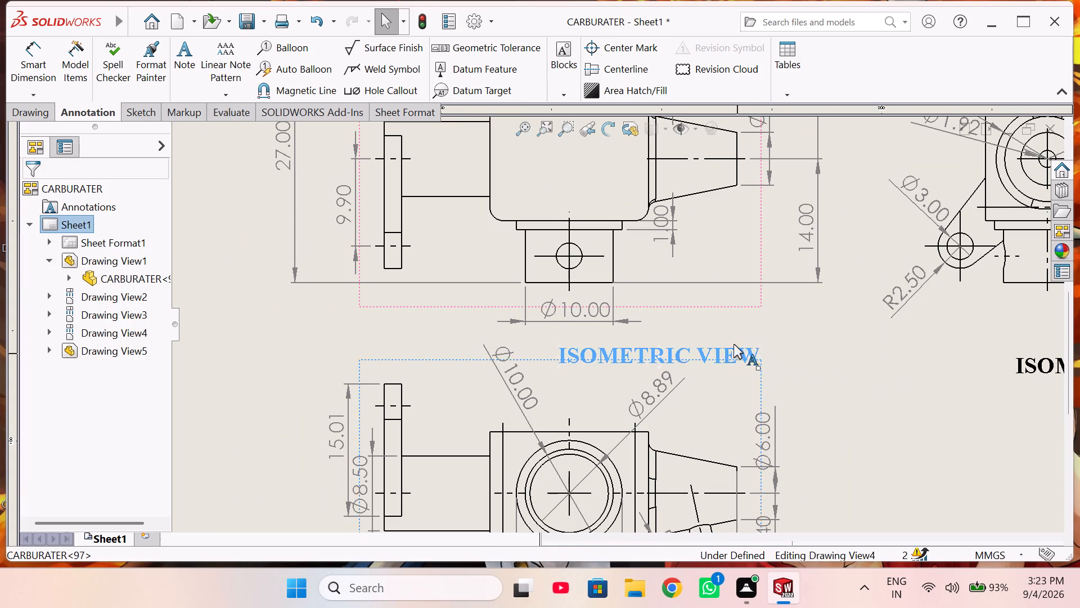
{"action": "left_click_drag", "start_coordinate": [733, 344], "coordinate": [667, 338]}
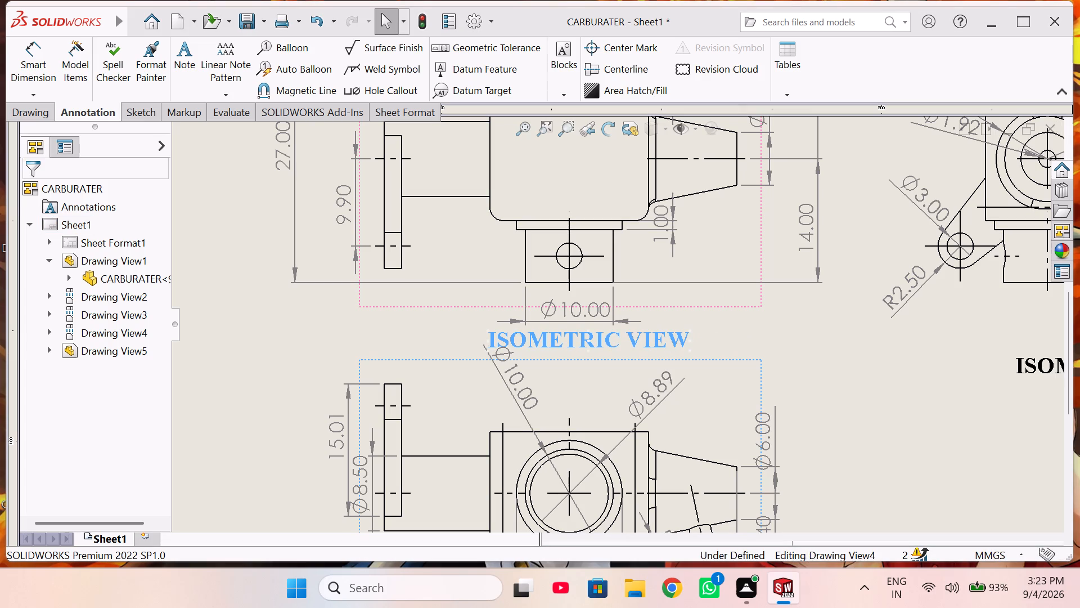
Change the text of the note beneath the front view to FRONT VIEW.
{"action": "scroll", "coordinate": [566, 338], "scroll_direction": "down", "scroll_amount": 5}
{"action": "double_click", "coordinate": [546, 342]}
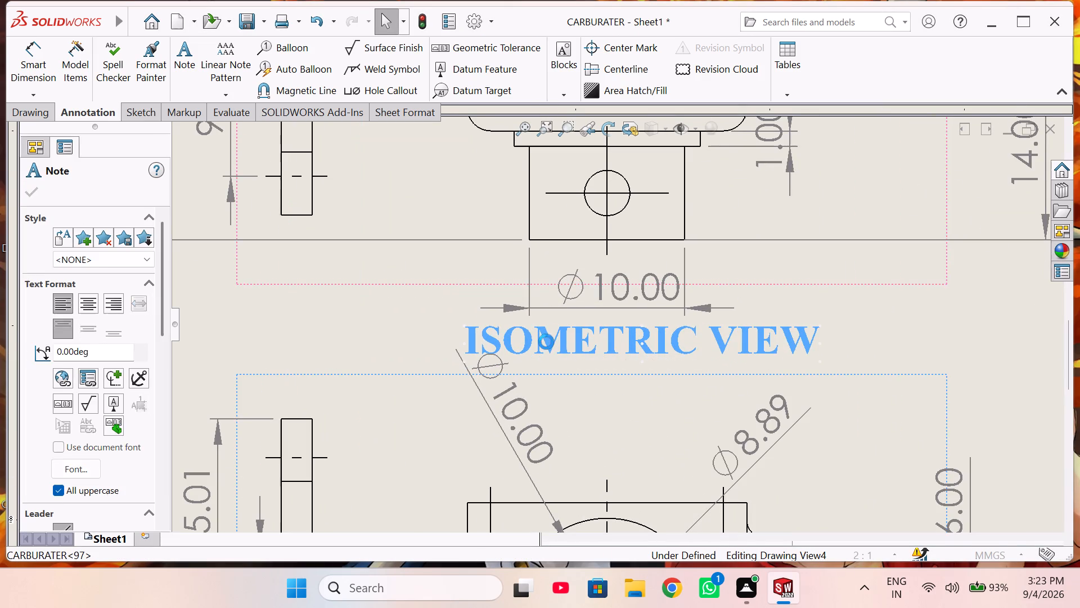
{"action": "left_click", "coordinate": [701, 346]}
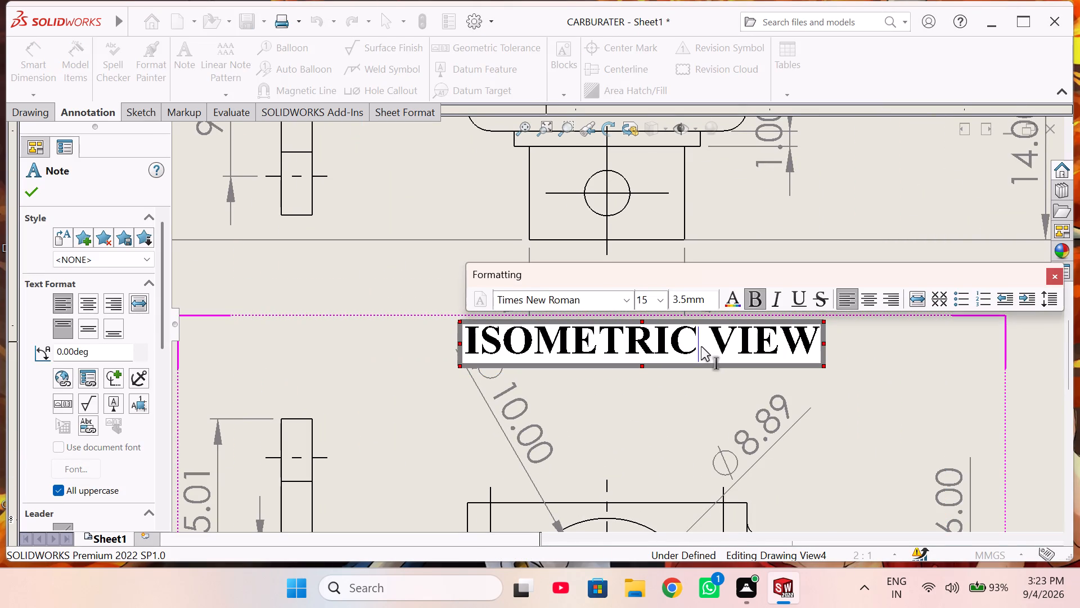
{"action": "key", "text": "BackSpace"}
{"action": "key", "text": "BackSpace"}
{"action": "key", "text": "BackSpace"}
{"action": "key", "text": "BackSpace"}
{"action": "key", "text": "BackSpace"}
{"action": "key", "text": "BackSpace"}
{"action": "key", "text": "BackSpace"}
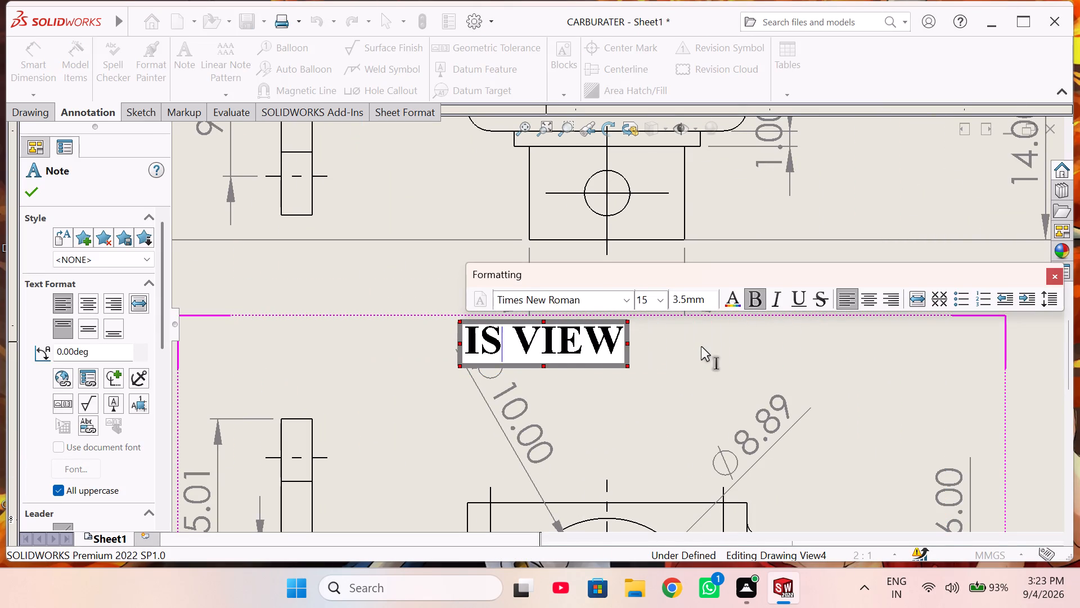
{"action": "key", "text": "BackSpace"}
{"action": "key", "text": "BackSpace"}
{"action": "type", "text": "FRONT"}
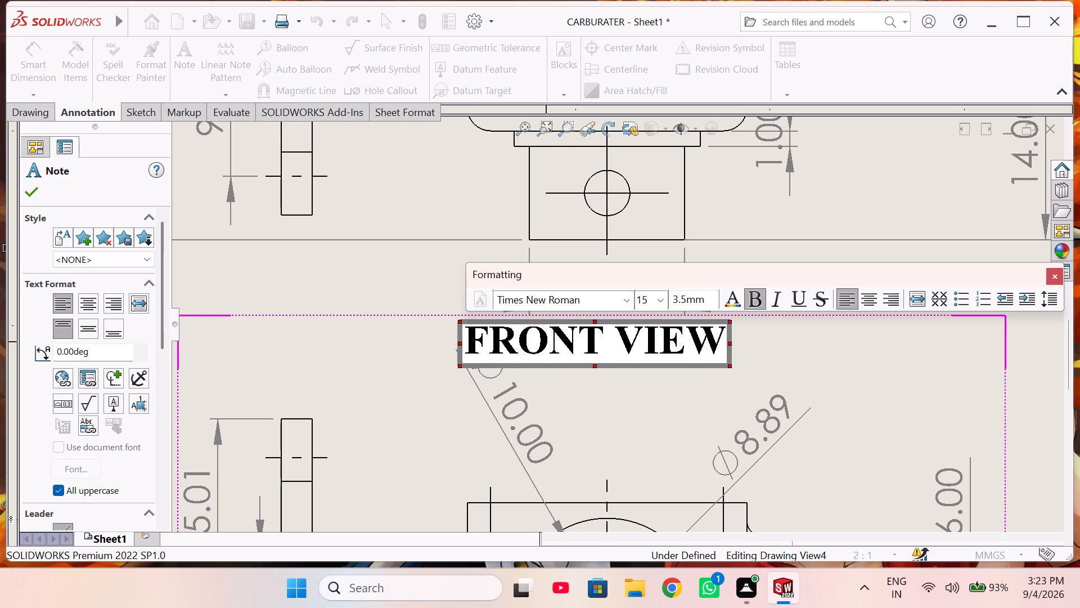
{"action": "left_click", "coordinate": [859, 392]}
Move the lowest orthographic view down and place the FRONT VIEW note in the gap beneath the front view's Ø10.00 dimension.
{"action": "scroll", "coordinate": [859, 392], "scroll_direction": "up", "scroll_amount": 5}
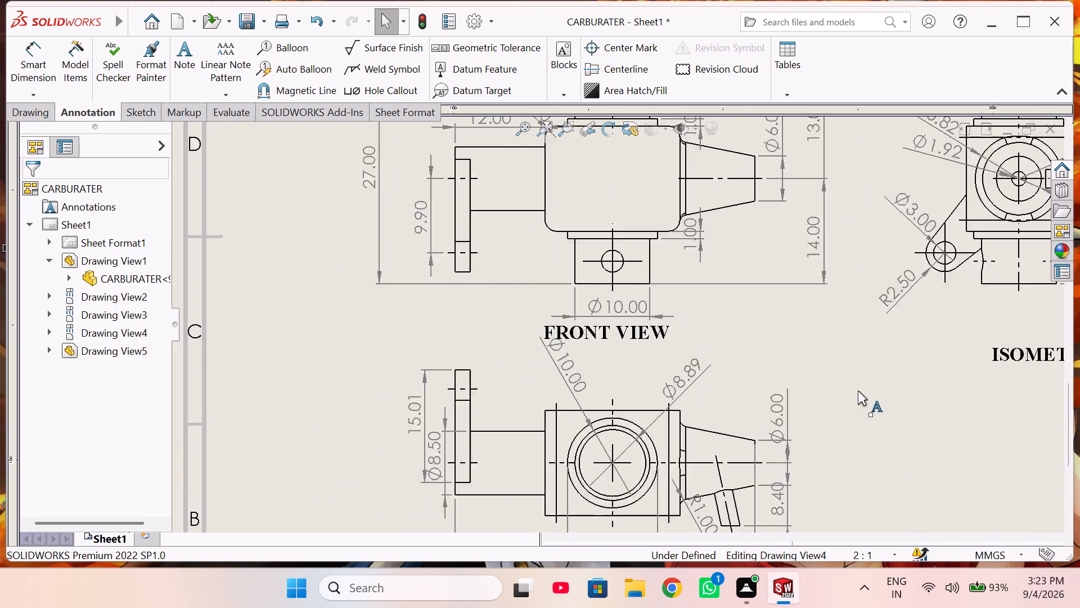
{"action": "scroll", "coordinate": [746, 391], "scroll_direction": "up", "scroll_amount": 2}
{"action": "scroll", "coordinate": [625, 445], "scroll_direction": "down", "scroll_amount": 5}
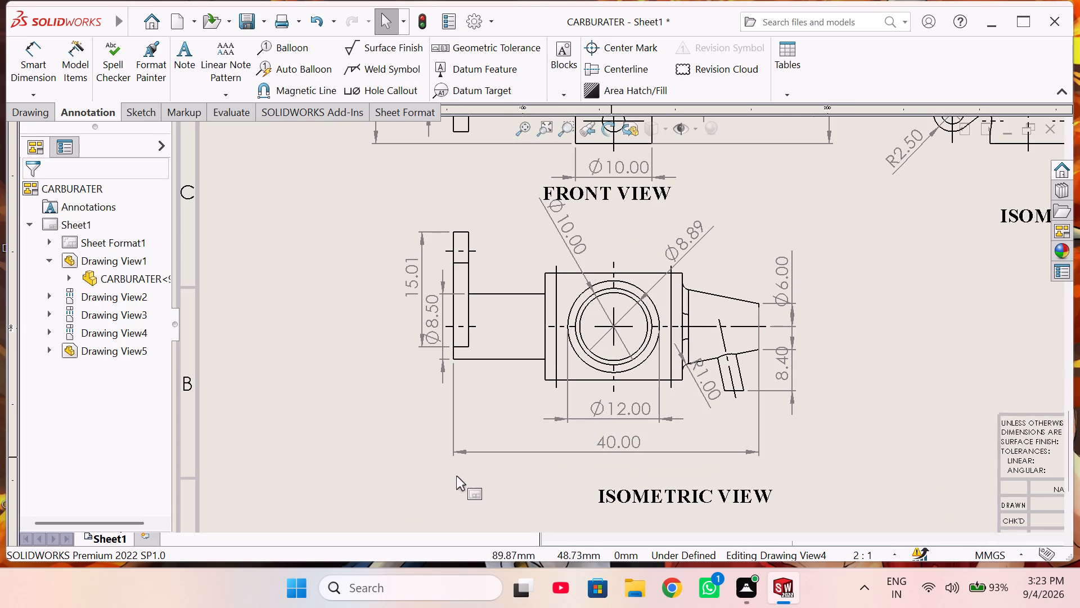
{"action": "left_click", "coordinate": [435, 464]}
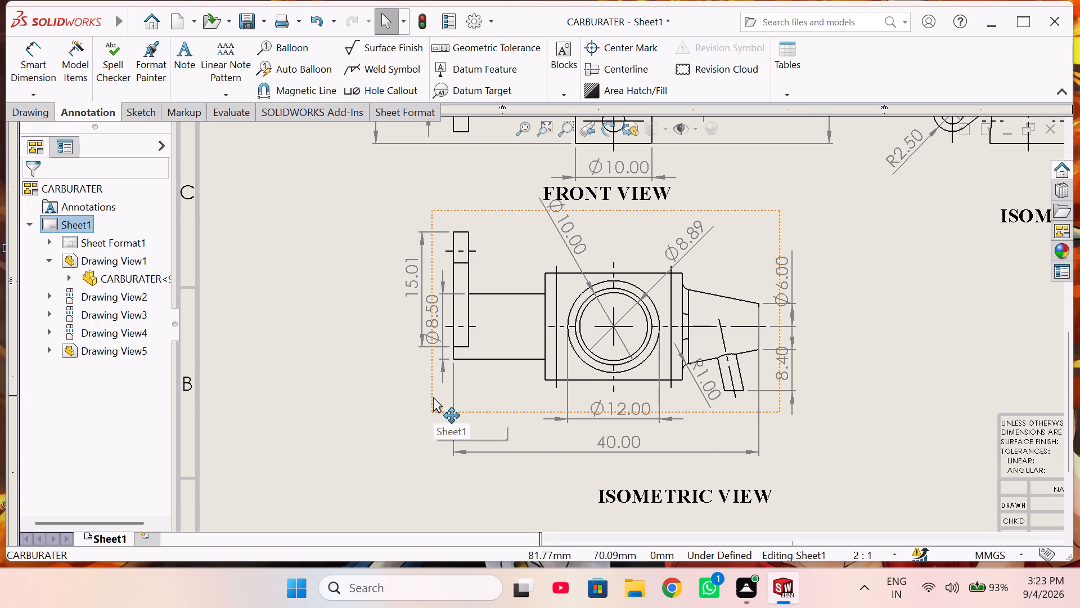
{"action": "left_click", "coordinate": [433, 399]}
{"action": "left_click", "coordinate": [382, 414]}
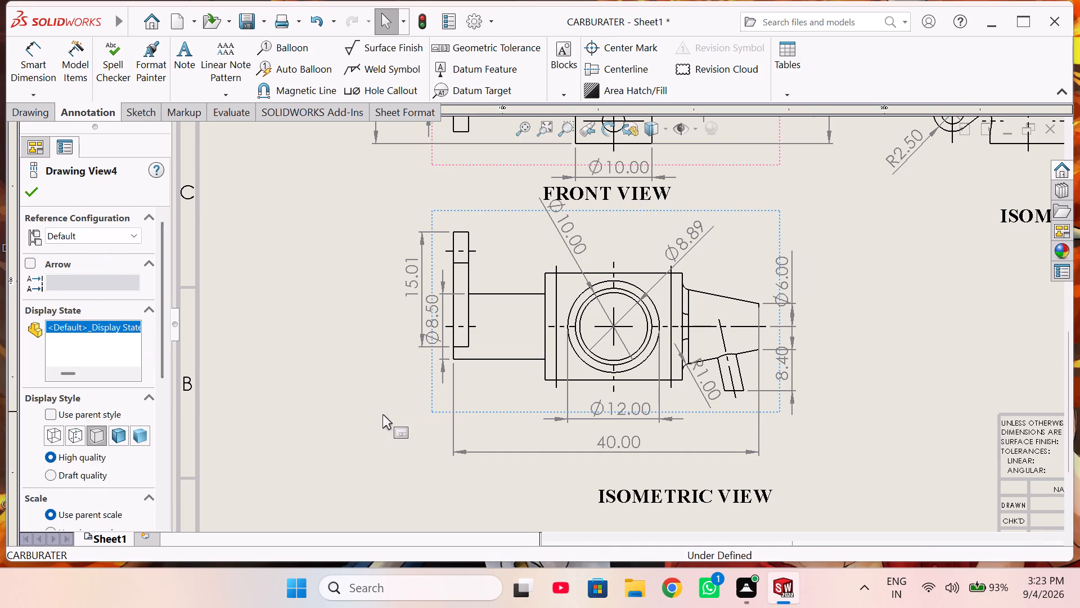
{"action": "left_click_drag", "start_coordinate": [434, 408], "coordinate": [431, 424]}
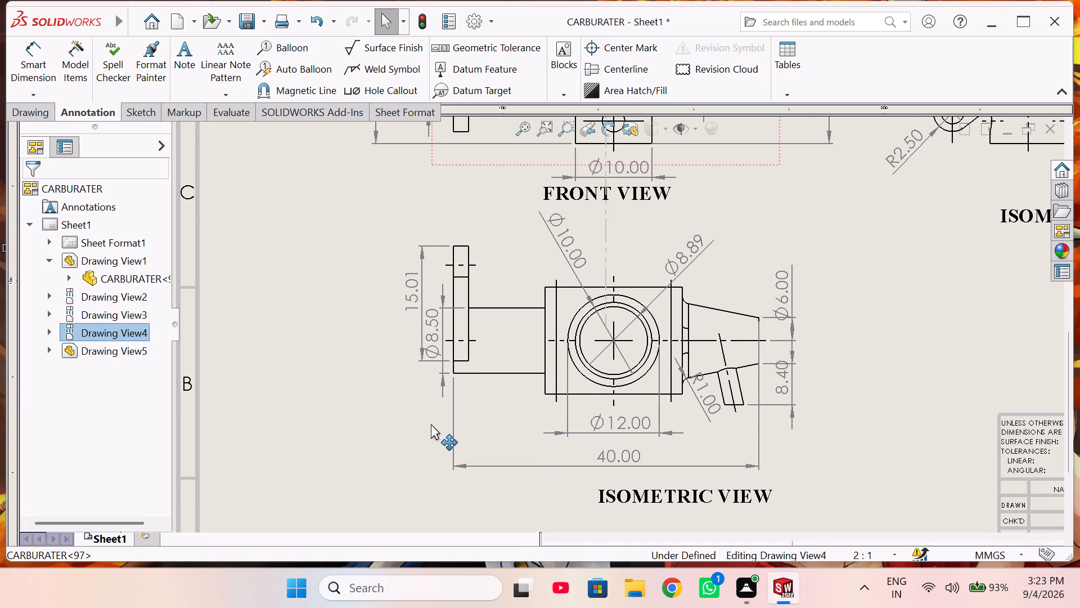
{"action": "left_click_drag", "start_coordinate": [431, 424], "coordinate": [430, 439]}
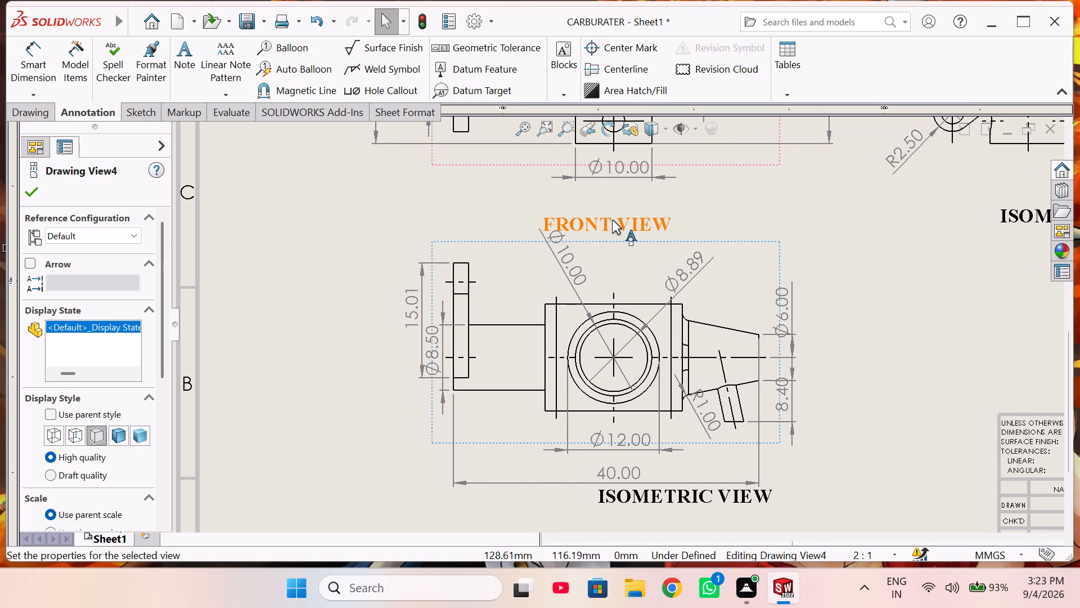
{"action": "left_click_drag", "start_coordinate": [611, 220], "coordinate": [613, 202]}
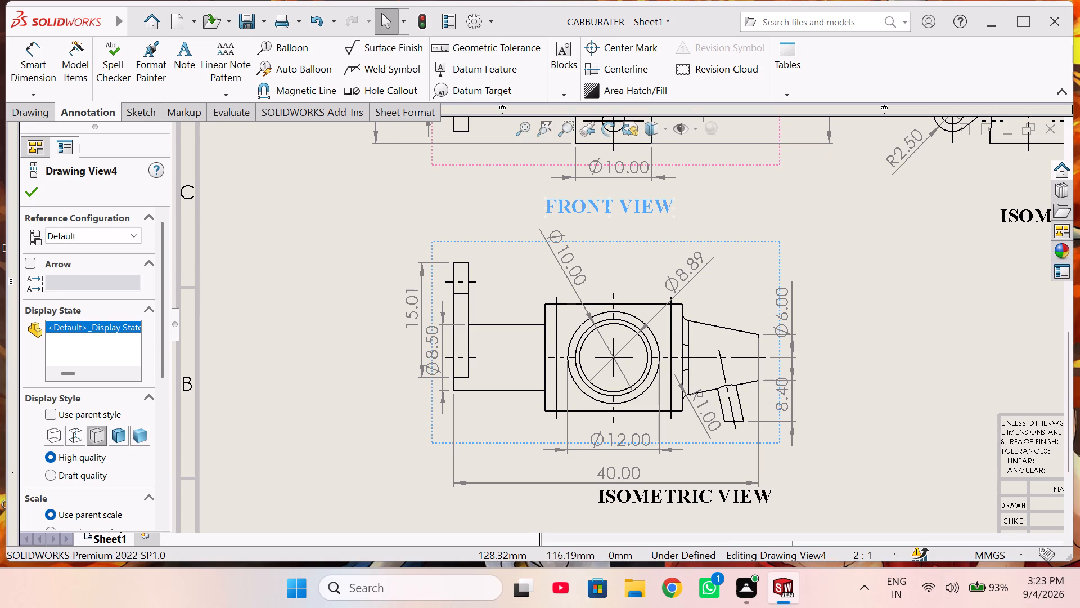
Move the ISOMETRIC VIEW note beneath the lowest view so it is centered below the 40.00 dimension.
{"action": "scroll", "coordinate": [644, 415], "scroll_direction": "up", "scroll_amount": 1}
{"action": "scroll", "coordinate": [650, 433], "scroll_direction": "down", "scroll_amount": 7}
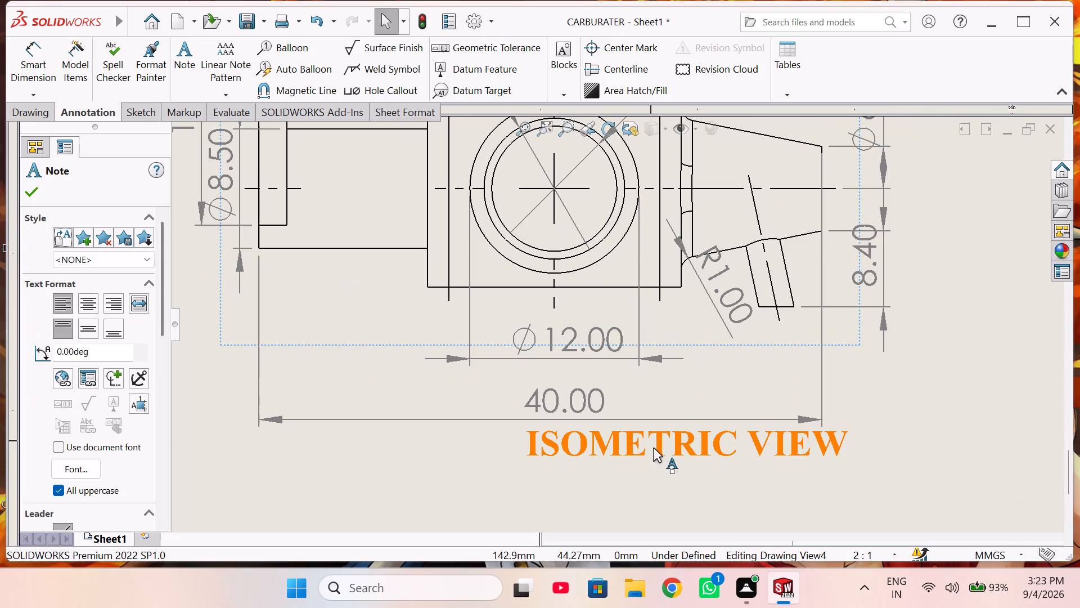
{"action": "left_click_drag", "start_coordinate": [658, 437], "coordinate": [537, 467]}
{"action": "scroll", "coordinate": [542, 467], "scroll_direction": "up", "scroll_amount": 4}
{"action": "scroll", "coordinate": [597, 387], "scroll_direction": "down", "scroll_amount": 2}
{"action": "left_click_drag", "start_coordinate": [597, 387], "coordinate": [593, 395]}
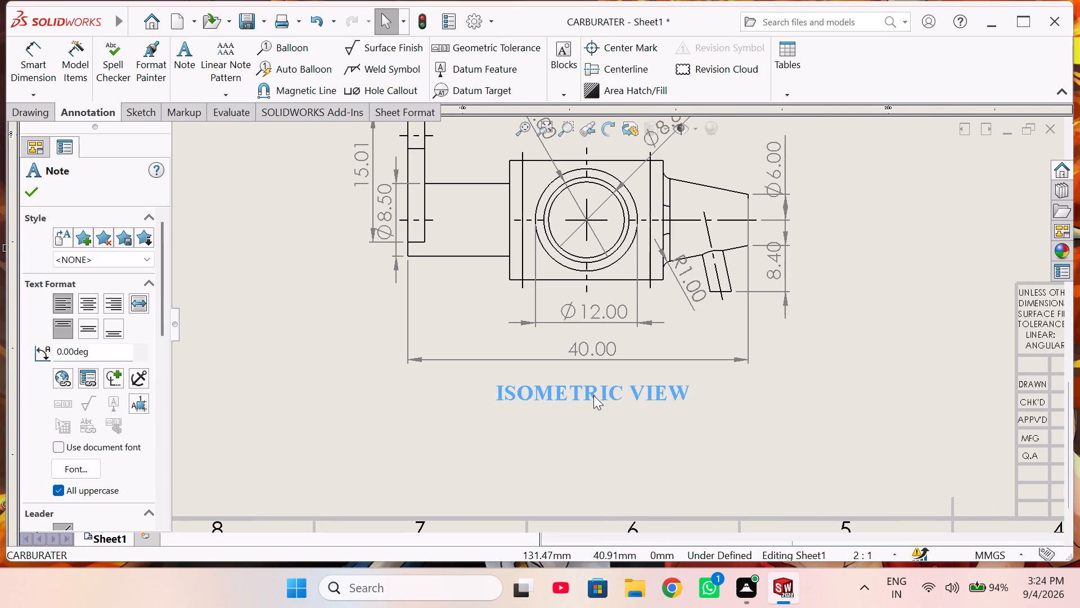
{"action": "left_click_drag", "start_coordinate": [593, 395], "coordinate": [593, 399]}
Change the text of the ISOMETRIC VIEW note beneath the lowest orthographic view to BOTTOM VIEW.
{"action": "double_click", "coordinate": [613, 399]}
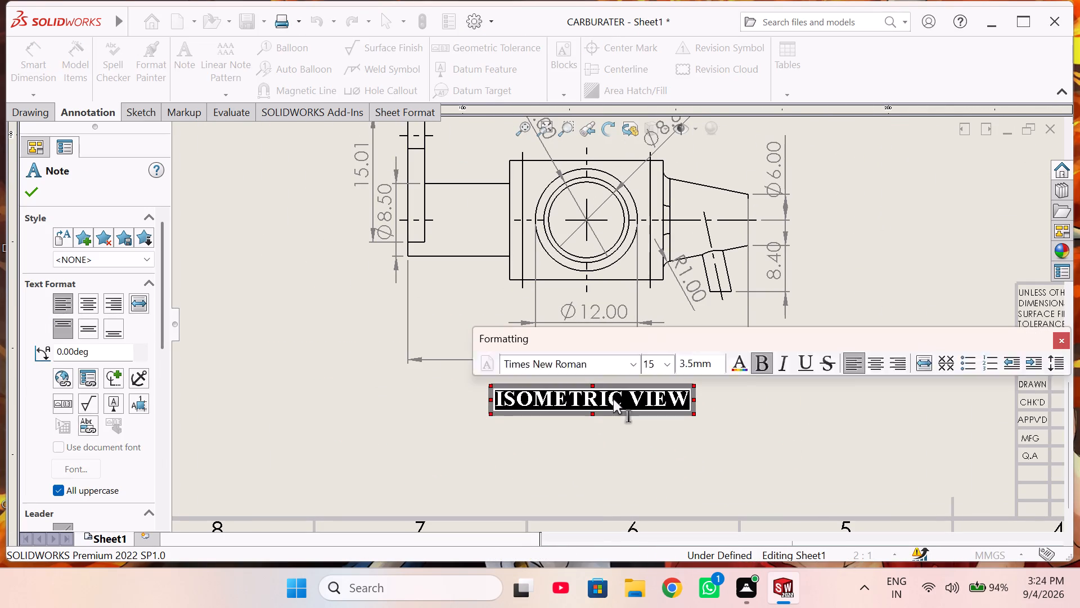
{"action": "left_click", "coordinate": [621, 403]}
{"action": "key", "text": "BackSpace"}
{"action": "key", "text": "BackSpace"}
{"action": "key", "text": "BackSpace"}
{"action": "key", "text": "BackSpace"}
{"action": "key", "text": "BackSpace"}
{"action": "key", "text": "BackSpace"}
{"action": "key", "text": "BackSpace"}
{"action": "key", "text": "BackSpace"}
{"action": "key", "text": "BackSpace"}
{"action": "key", "text": "BackSpace"}
{"action": "key", "text": "BackSpace"}
{"action": "key", "text": "BackSpace"}
{"action": "key", "text": "BackSpace"}
{"action": "key", "text": "BackSpace"}
{"action": "key", "text": "BackSpace"}
{"action": "key", "text": "BackSpace"}
{"action": "key", "text": "BackSpace"}
{"action": "key", "text": "BackSpace"}
{"action": "key", "text": "BackSpace"}
{"action": "key", "text": "BackSpace"}
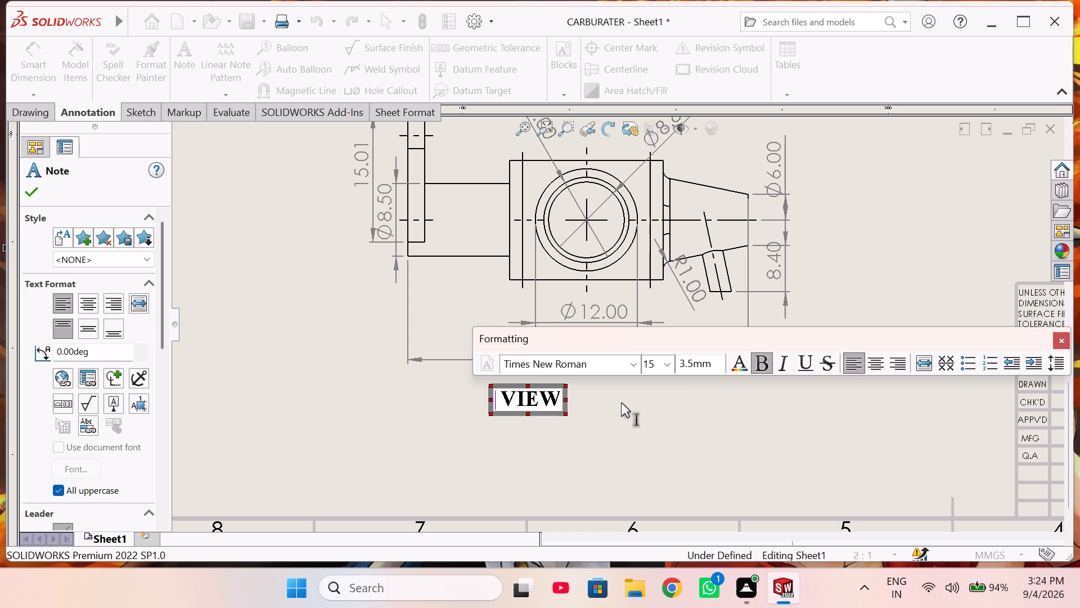
{"action": "key", "text": "b"}
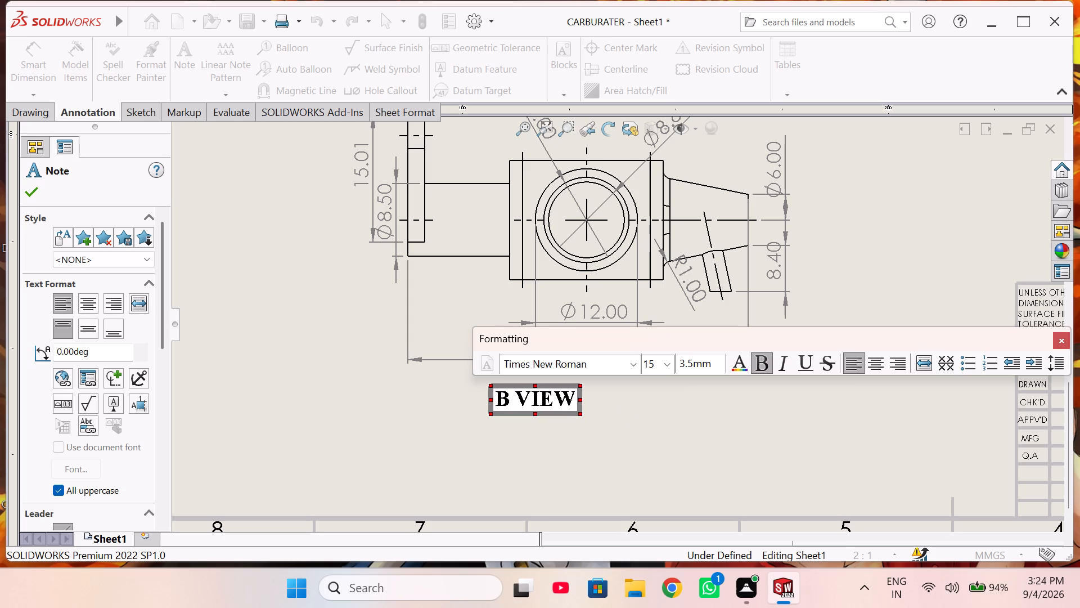
{"action": "type", "text": "OTTOM"}
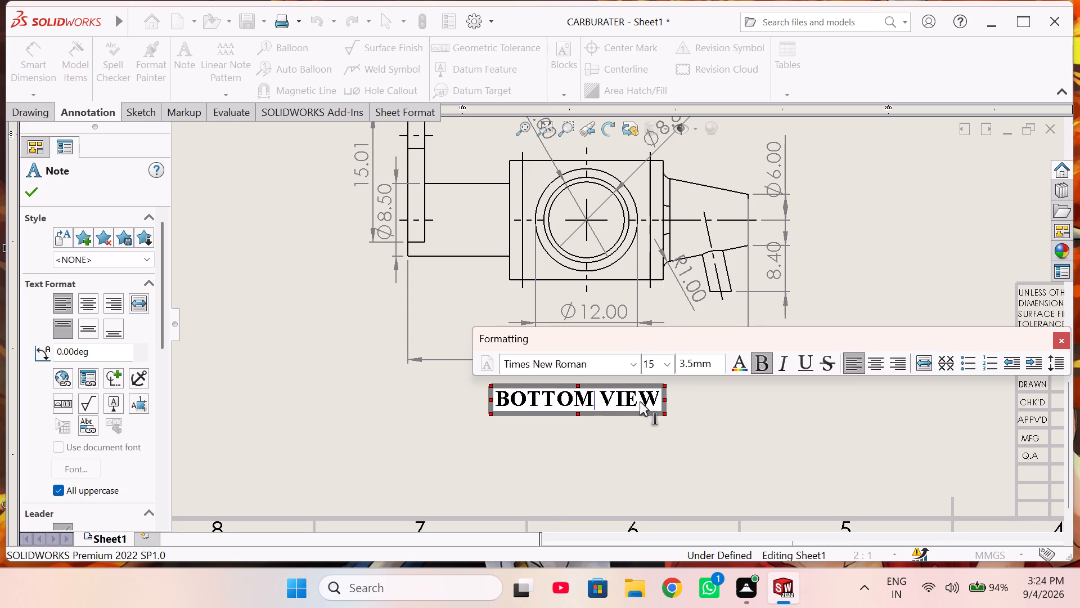
{"action": "left_click", "coordinate": [821, 413]}
Change the text of the ISOMETRIC VIEW note beneath the side view to SIDE VIEW.
{"action": "scroll", "coordinate": [821, 413], "scroll_direction": "up", "scroll_amount": 4}
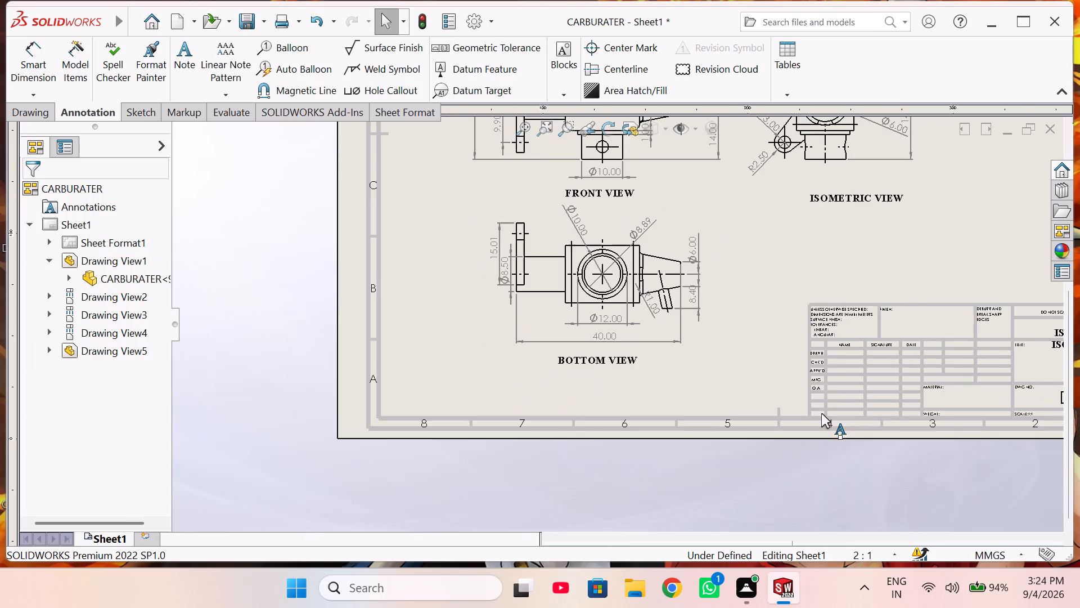
{"action": "scroll", "coordinate": [821, 413], "scroll_direction": "up", "scroll_amount": 2}
{"action": "scroll", "coordinate": [803, 230], "scroll_direction": "down", "scroll_amount": 1}
{"action": "scroll", "coordinate": [774, 237], "scroll_direction": "up", "scroll_amount": 1}
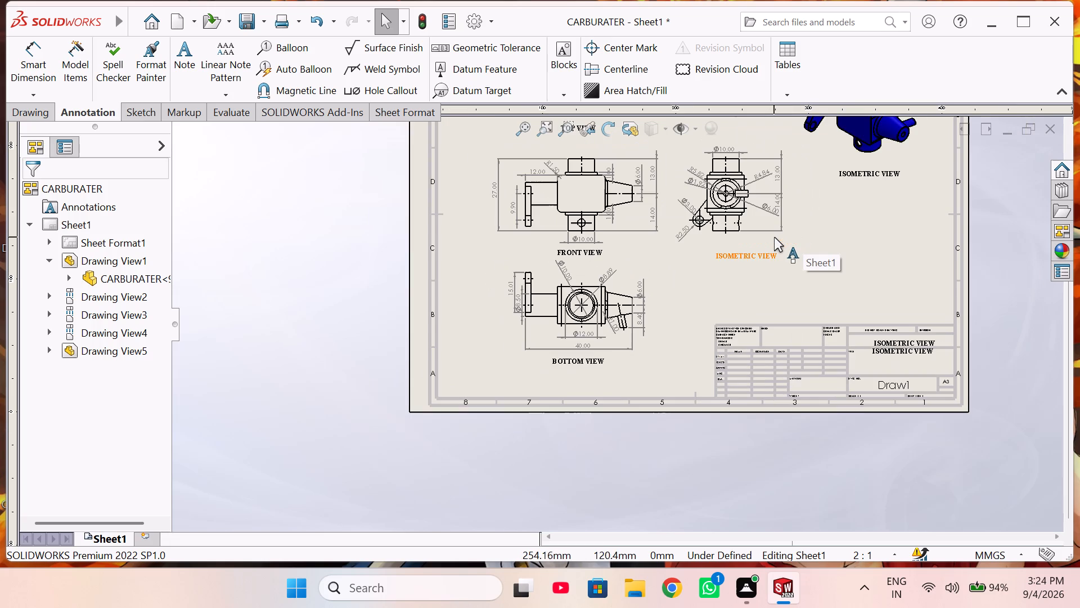
{"action": "scroll", "coordinate": [740, 251], "scroll_direction": "down", "scroll_amount": 5}
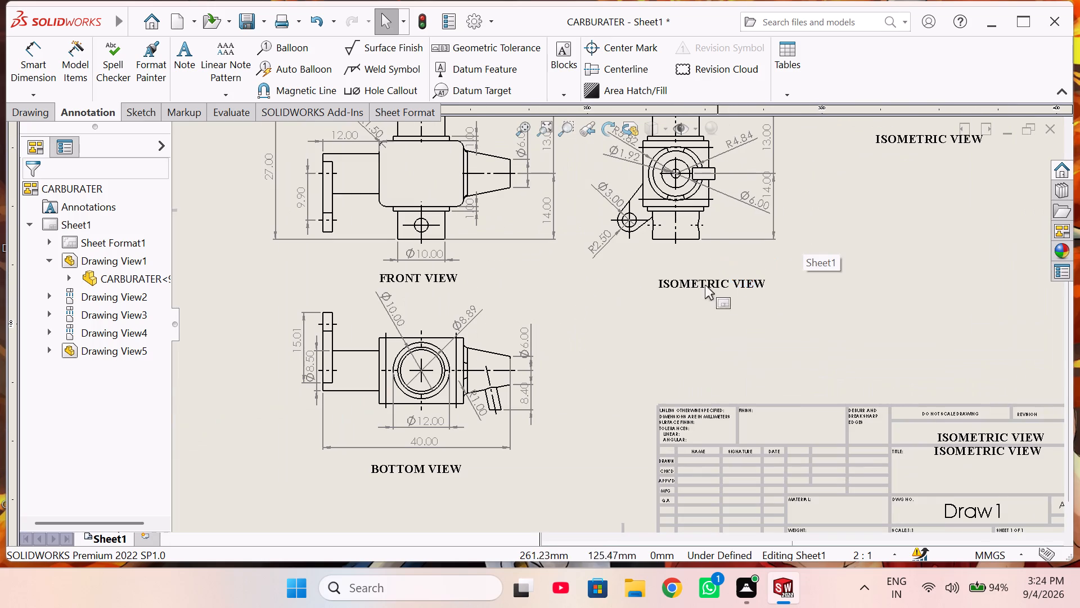
{"action": "double_click", "coordinate": [724, 283]}
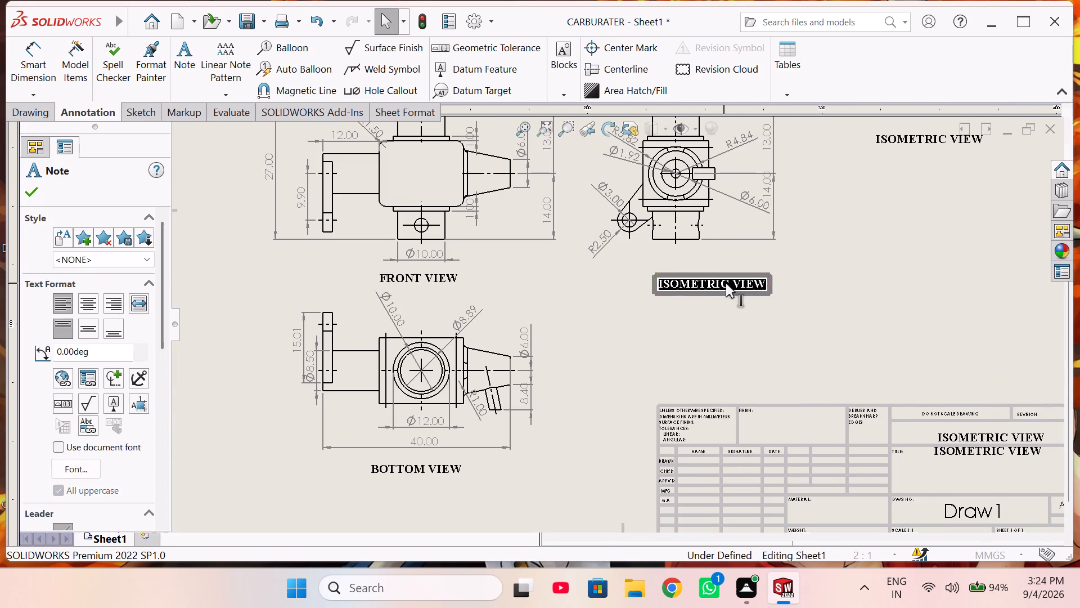
{"action": "left_click", "coordinate": [727, 283]}
{"action": "key", "text": "BackSpace"}
{"action": "key", "text": "BackSpace"}
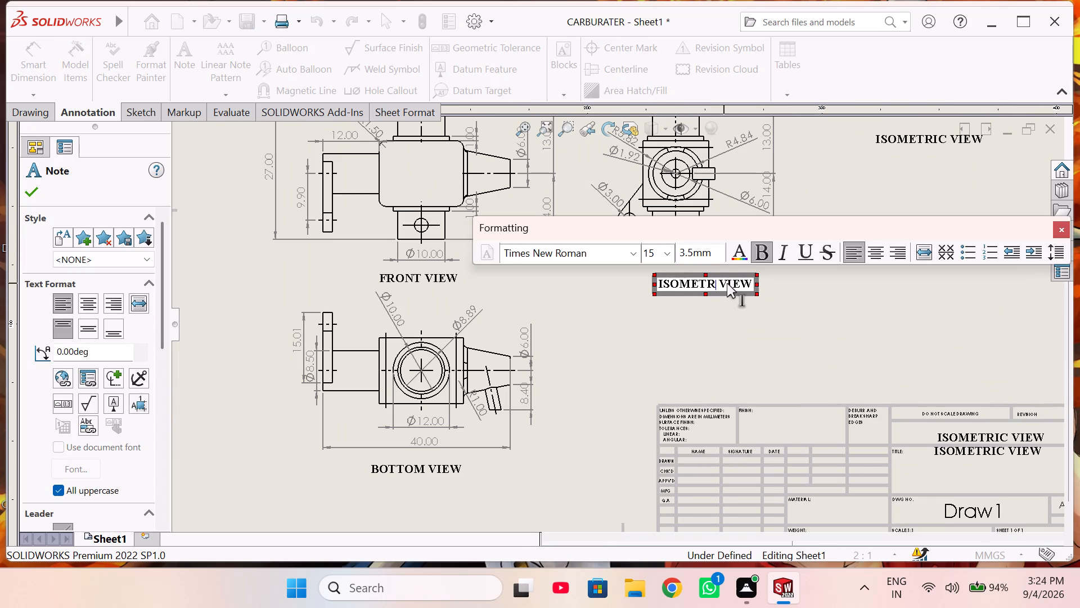
{"action": "key", "text": "BackSpace"}
{"action": "key", "text": "BackSpace"}
{"action": "key", "text": "BackSpace"}
{"action": "key", "text": "BackSpace"}
{"action": "key", "text": "BackSpace"}
{"action": "key", "text": "BackSpace"}
{"action": "key", "text": "BackSpace"}
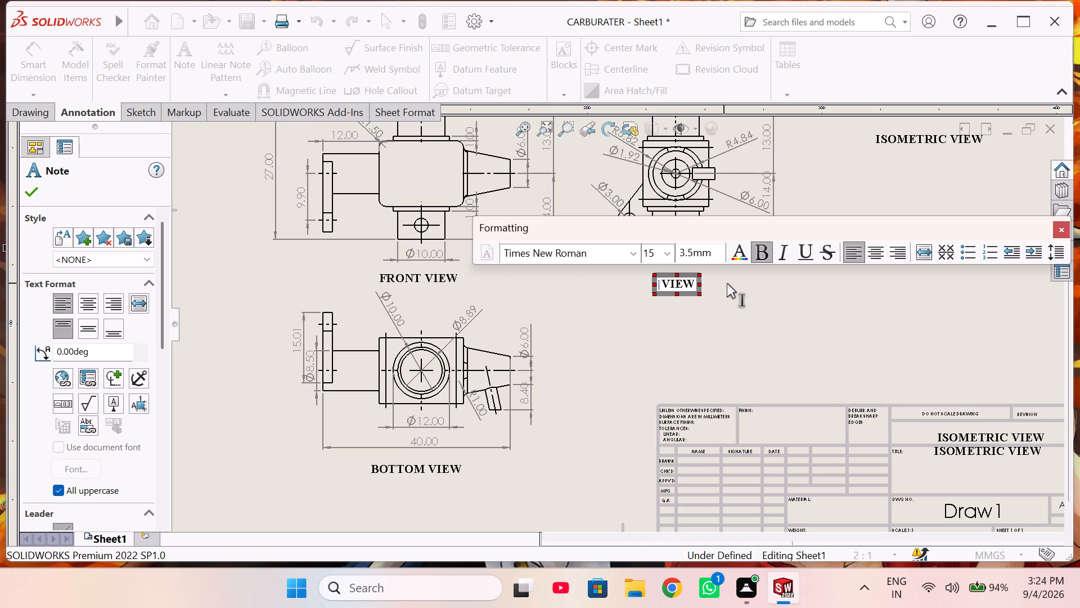
{"action": "type", "text": "SIDE"}
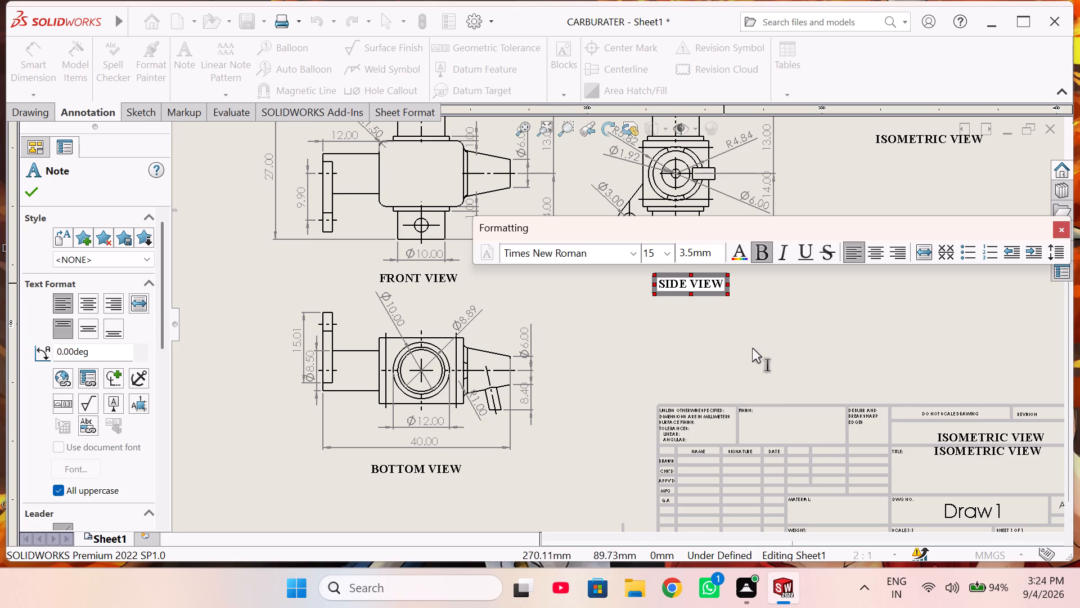
{"action": "left_click", "coordinate": [752, 348]}
Move the SIDE VIEW note slightly closer to the side view so it is centered beneath it.
{"action": "left_click_drag", "start_coordinate": [688, 288], "coordinate": [682, 288]}
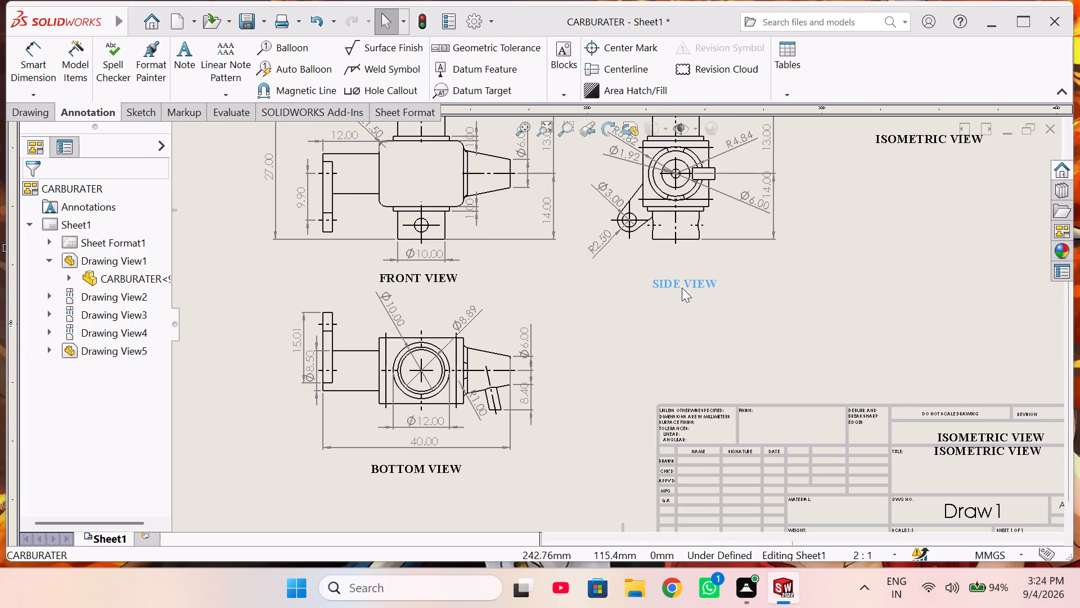
{"action": "left_click_drag", "start_coordinate": [682, 288], "coordinate": [677, 279]}
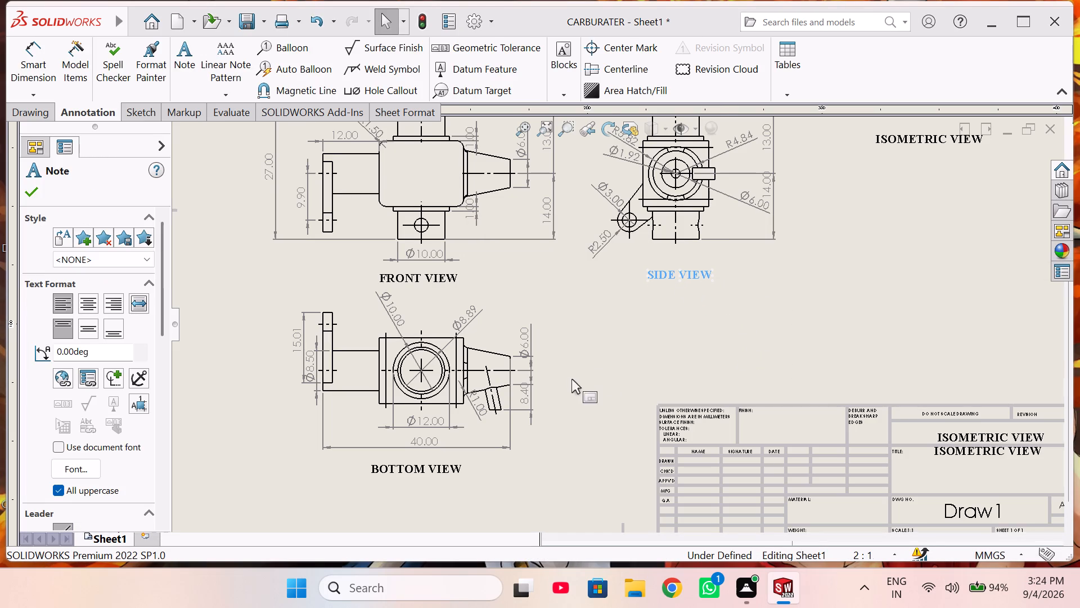
Examine the front view's orientation settings and check the named views across the whole sheet.
{"action": "scroll", "coordinate": [577, 375], "scroll_direction": "up", "scroll_amount": 3}
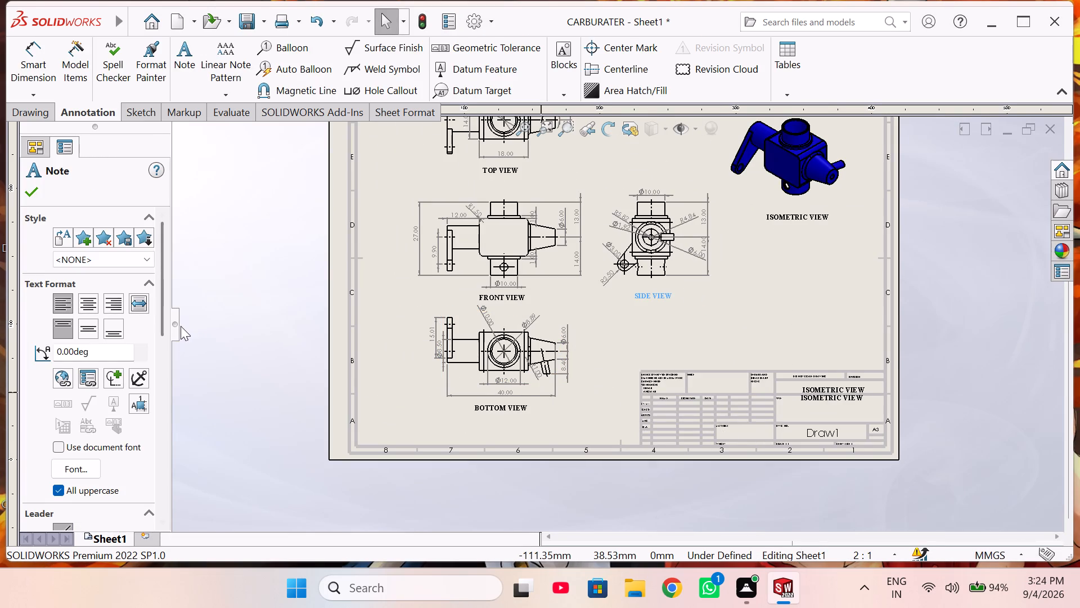
{"action": "scroll", "coordinate": [163, 337], "scroll_direction": "down", "scroll_amount": 6}
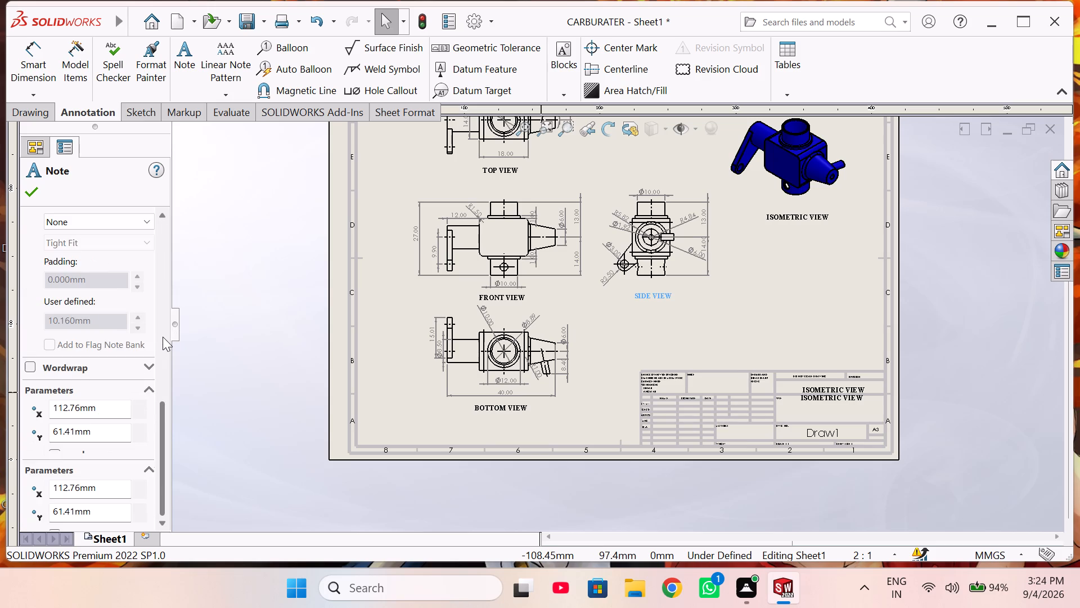
{"action": "scroll", "coordinate": [163, 337], "scroll_direction": "down", "scroll_amount": 3}
{"action": "left_click", "coordinate": [214, 351]}
{"action": "double_click", "coordinate": [407, 302]}
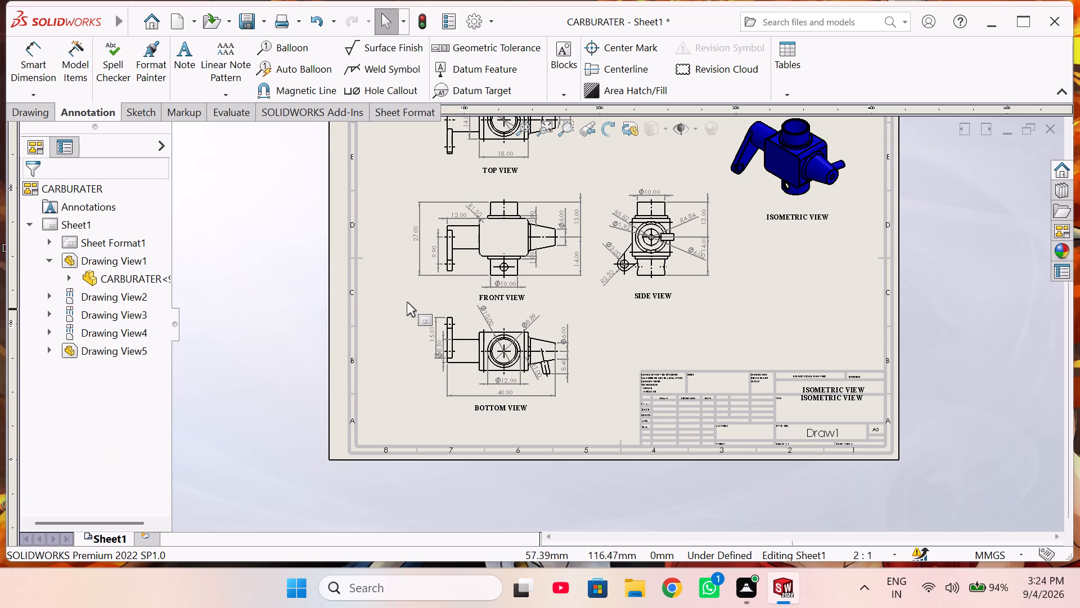
{"action": "double_click", "coordinate": [433, 289]}
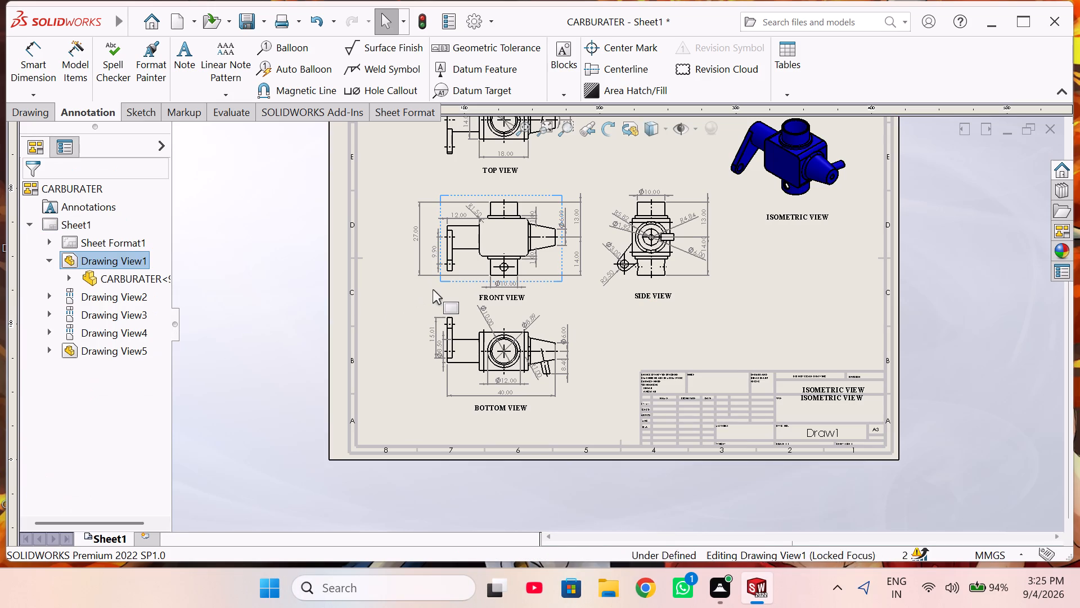
{"action": "left_click", "coordinate": [444, 280]}
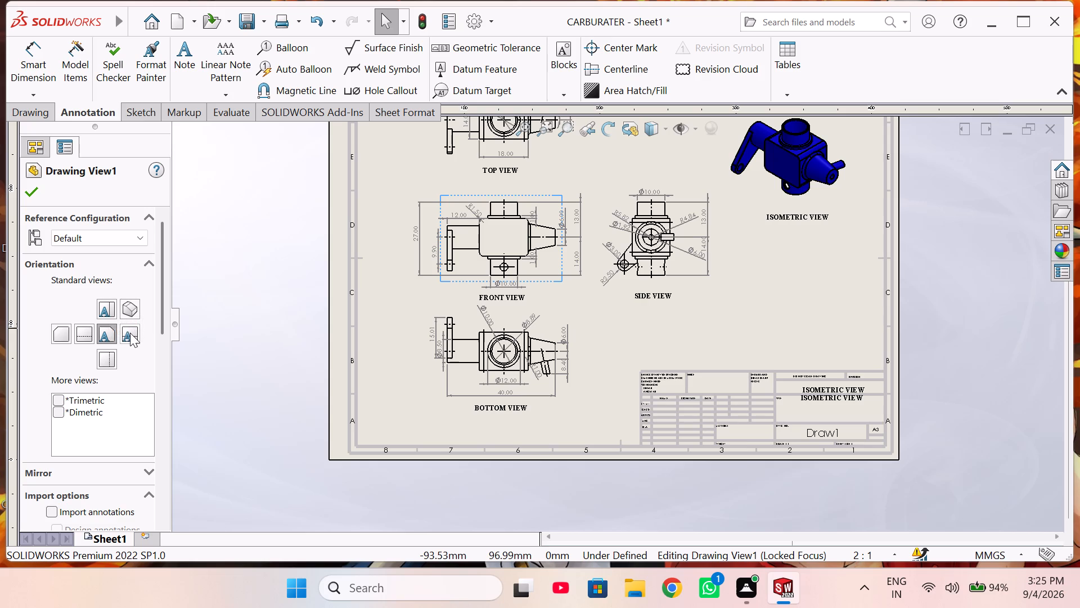
{"action": "left_click", "coordinate": [260, 362]}
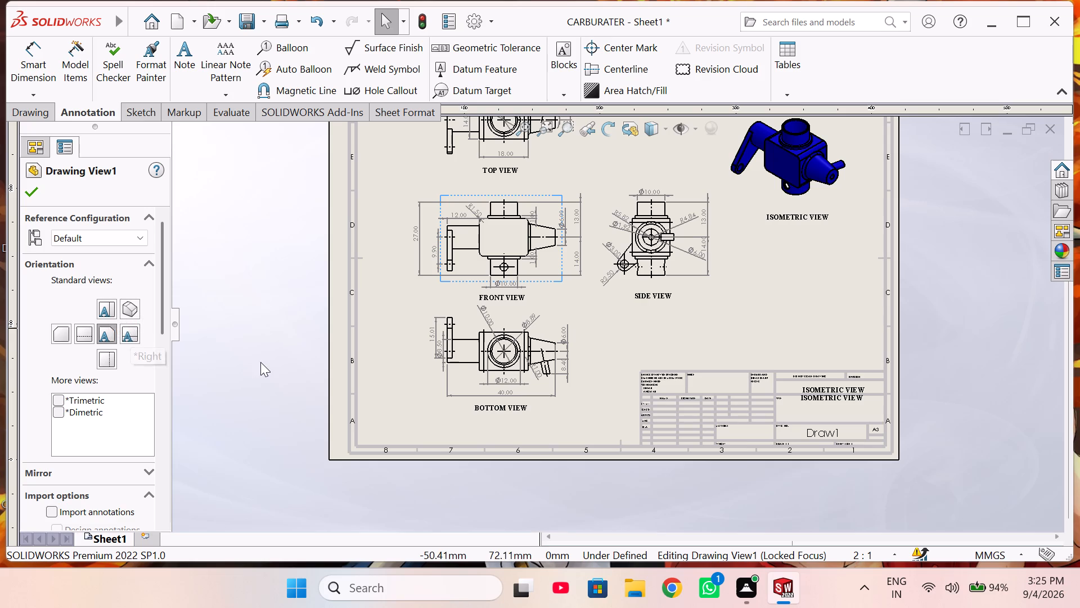
{"action": "scroll", "coordinate": [648, 322], "scroll_direction": "down", "scroll_amount": 1}
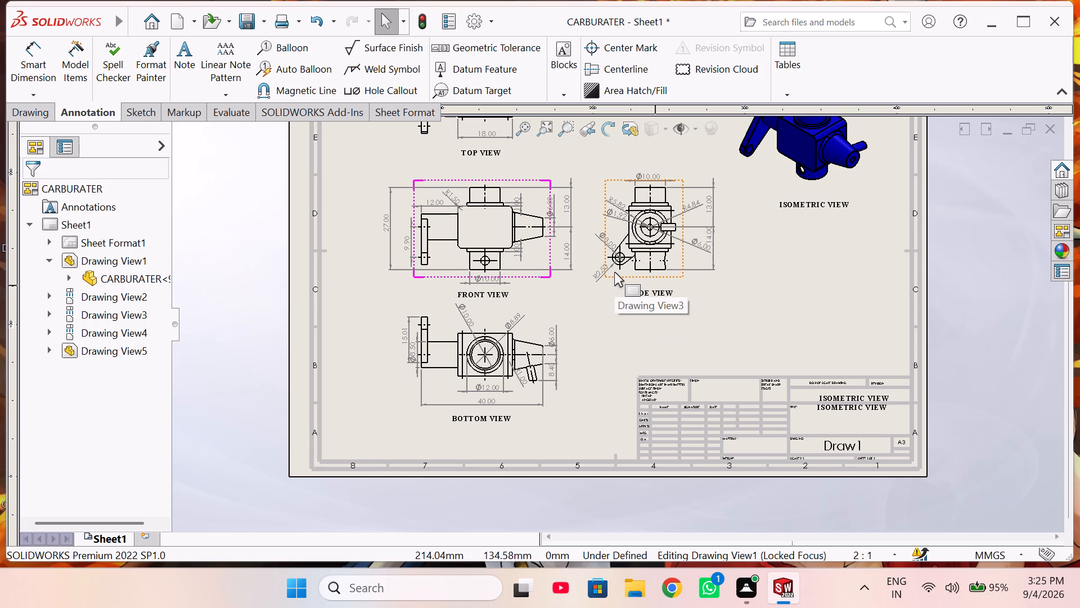
{"action": "scroll", "coordinate": [543, 251], "scroll_direction": "up", "scroll_amount": 3}
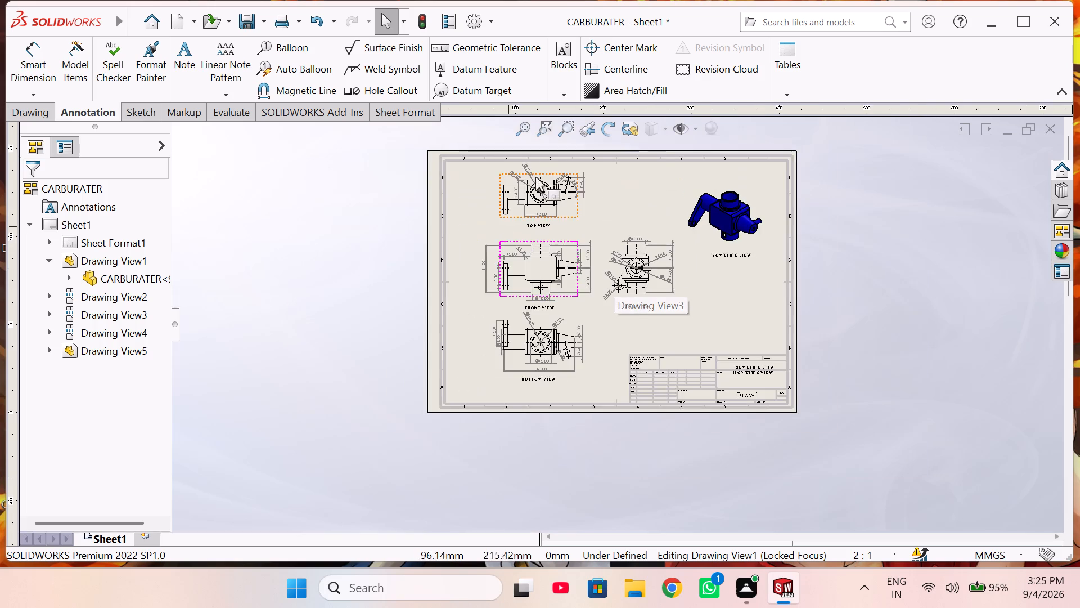
{"action": "scroll", "coordinate": [541, 159], "scroll_direction": "down", "scroll_amount": 3}
{"action": "scroll", "coordinate": [532, 217], "scroll_direction": "down", "scroll_amount": 2}
{"action": "scroll", "coordinate": [561, 274], "scroll_direction": "up", "scroll_amount": 2}
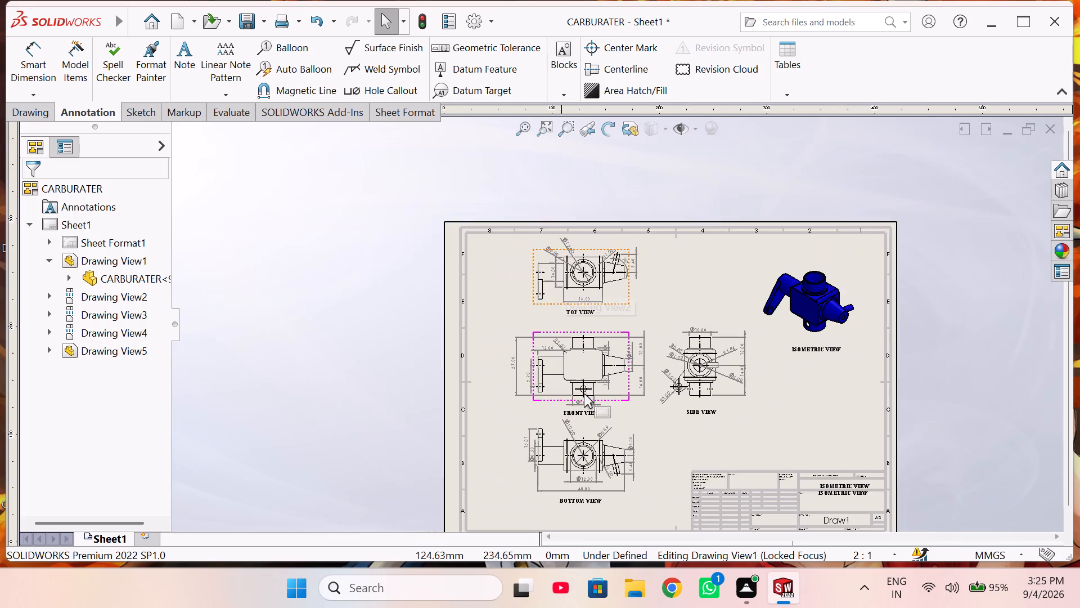
{"action": "scroll", "coordinate": [623, 462], "scroll_direction": "up", "scroll_amount": 1}
{"action": "scroll", "coordinate": [785, 331], "scroll_direction": "down", "scroll_amount": 2}
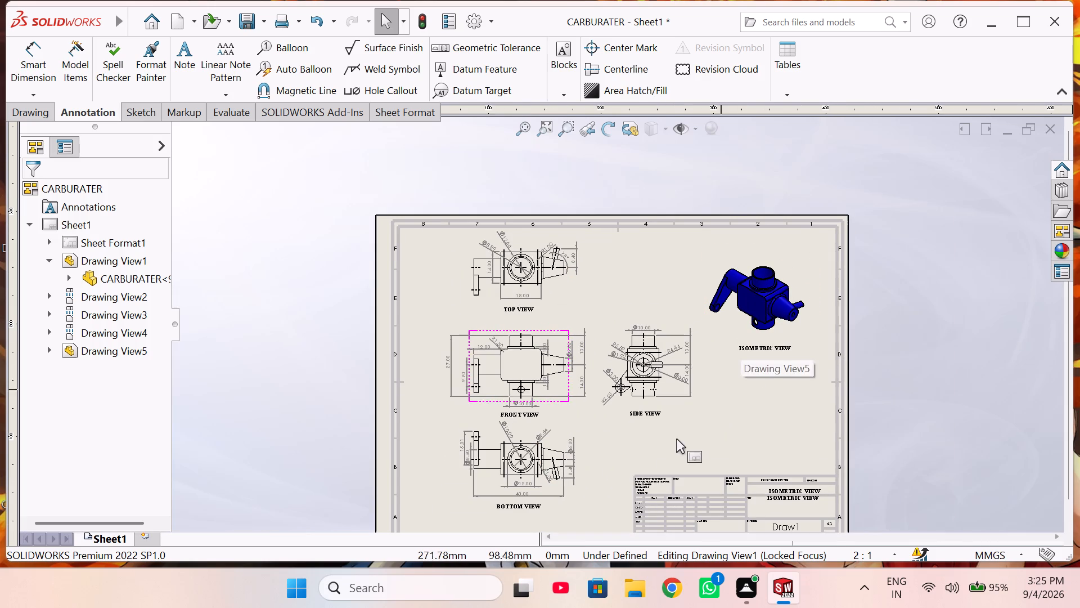
Change the text of the upper ISOMETRIC VIEW note in the title block to ALL DIMENSIONS ARE IN MM.
{"action": "scroll", "coordinate": [674, 439], "scroll_direction": "up", "scroll_amount": 1}
{"action": "scroll", "coordinate": [674, 433], "scroll_direction": "down", "scroll_amount": 8}
{"action": "scroll", "coordinate": [775, 439], "scroll_direction": "down", "scroll_amount": 9}
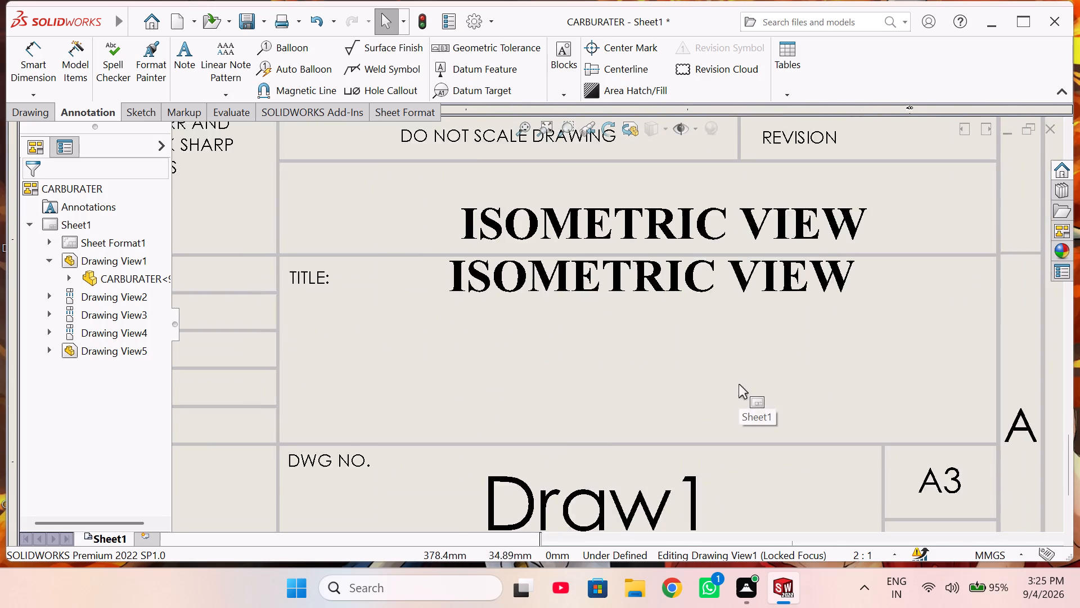
{"action": "scroll", "coordinate": [739, 265], "scroll_direction": "up", "scroll_amount": 2}
{"action": "left_click", "coordinate": [700, 218]}
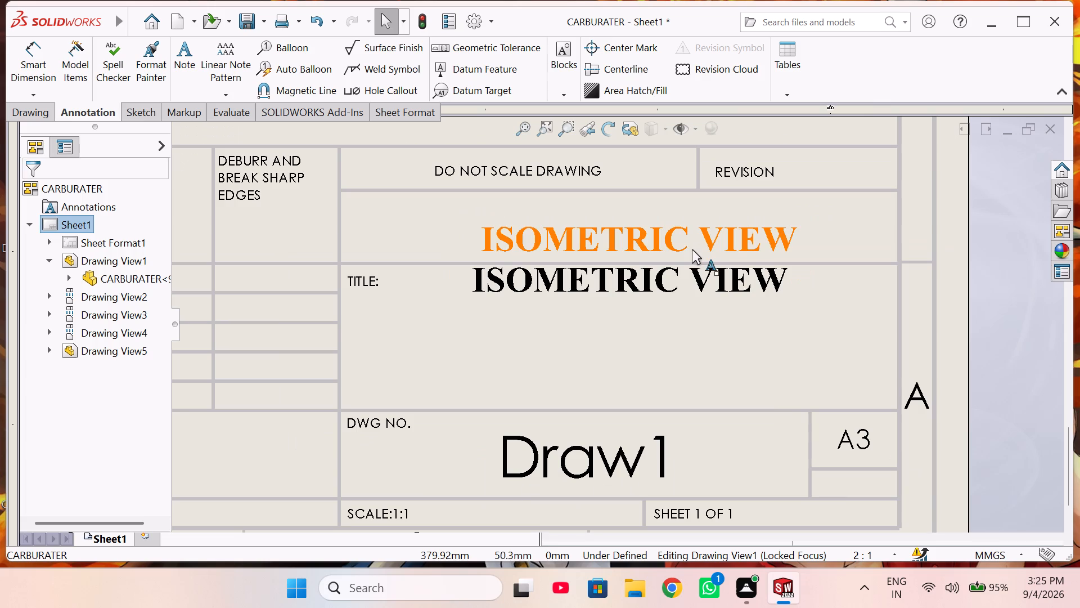
{"action": "double_click", "coordinate": [685, 245]}
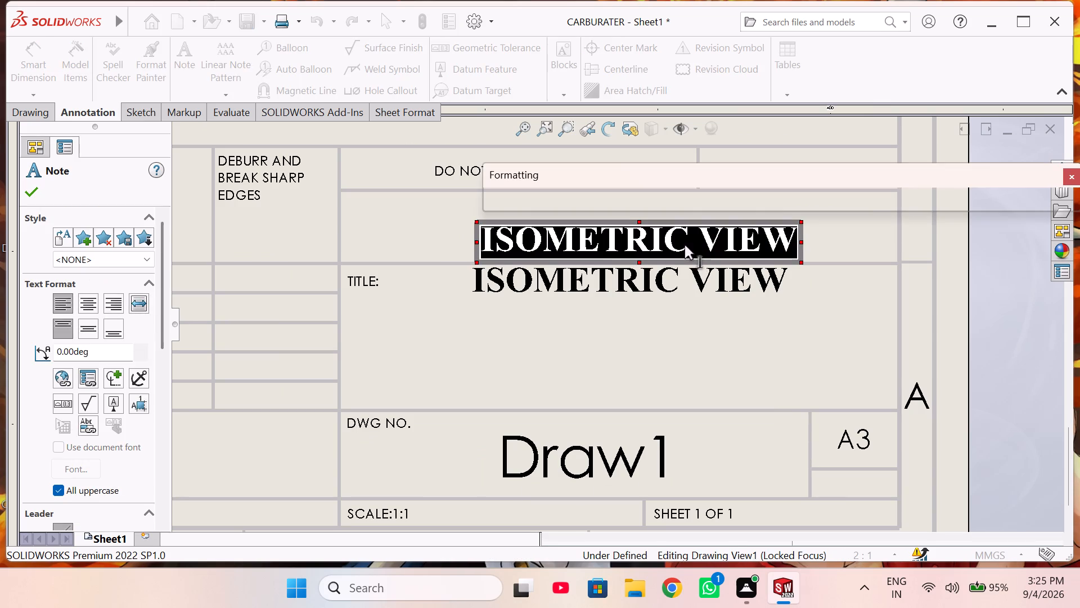
{"action": "left_click", "coordinate": [685, 245]}
{"action": "left_click", "coordinate": [790, 244]}
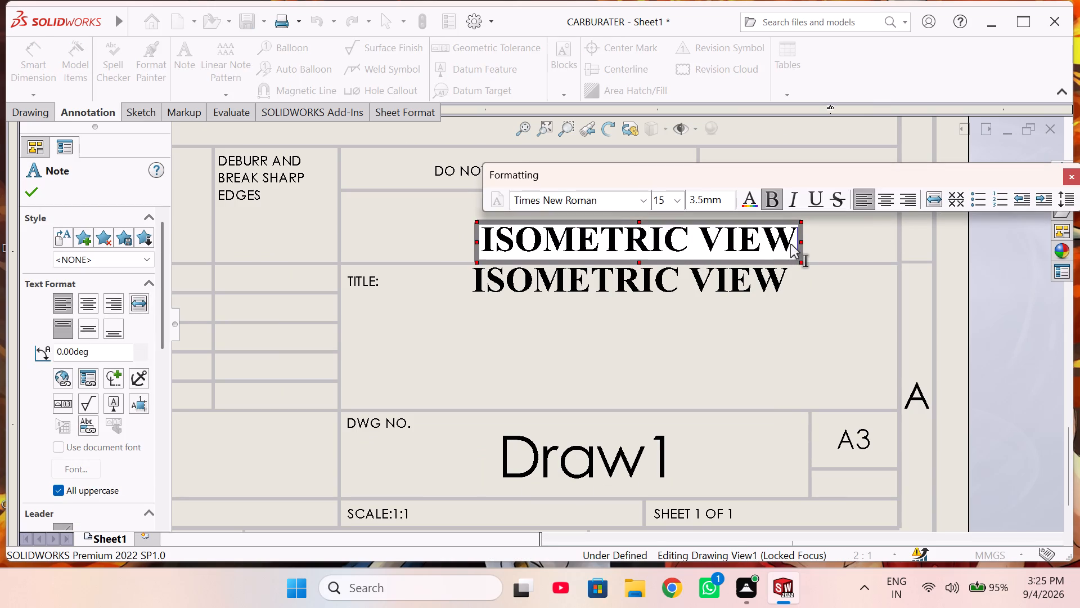
{"action": "key", "text": "BackSpace"}
{"action": "key", "text": "BackSpace"}
{"action": "key", "text": "BackSpace"}
{"action": "key", "text": "BackSpace"}
{"action": "key", "text": "BackSpace"}
{"action": "key", "text": "BackSpace"}
{"action": "key", "text": "BackSpace"}
{"action": "key", "text": "BackSpace"}
{"action": "key", "text": "BackSpace"}
{"action": "key", "text": "BackSpace"}
{"action": "key", "text": "BackSpace"}
{"action": "key", "text": "BackSpace"}
{"action": "key", "text": "BackSpace"}
{"action": "key", "text": "BackSpace"}
{"action": "key", "text": "BackSpace"}
{"action": "key", "text": "BackSpace"}
{"action": "key", "text": "BackSpace"}
{"action": "key", "text": "BackSpace"}
{"action": "key", "text": "BackSpace"}
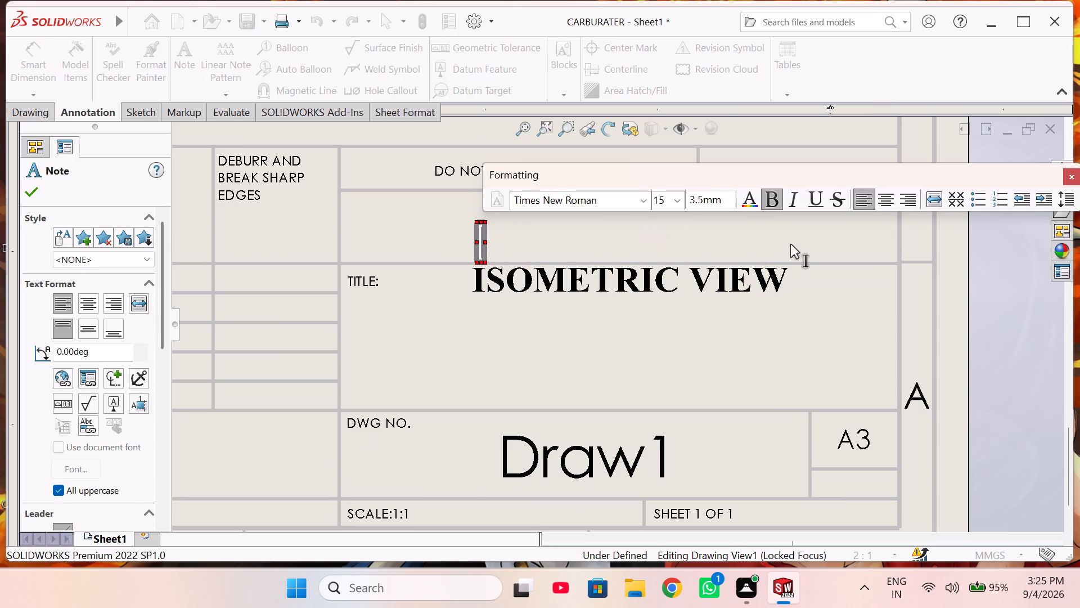
{"action": "type", "text": "AL"}
{"action": "type", "text": "L DIMENSI"}
{"action": "key", "text": "n"}
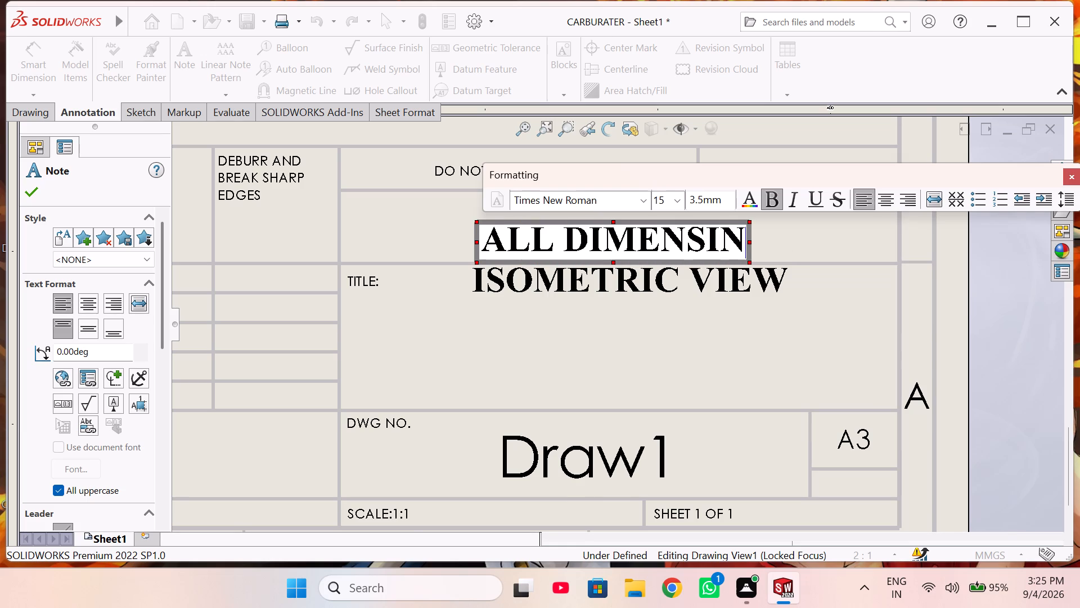
{"action": "type", "text": "S"}
{"action": "key", "text": "space"}
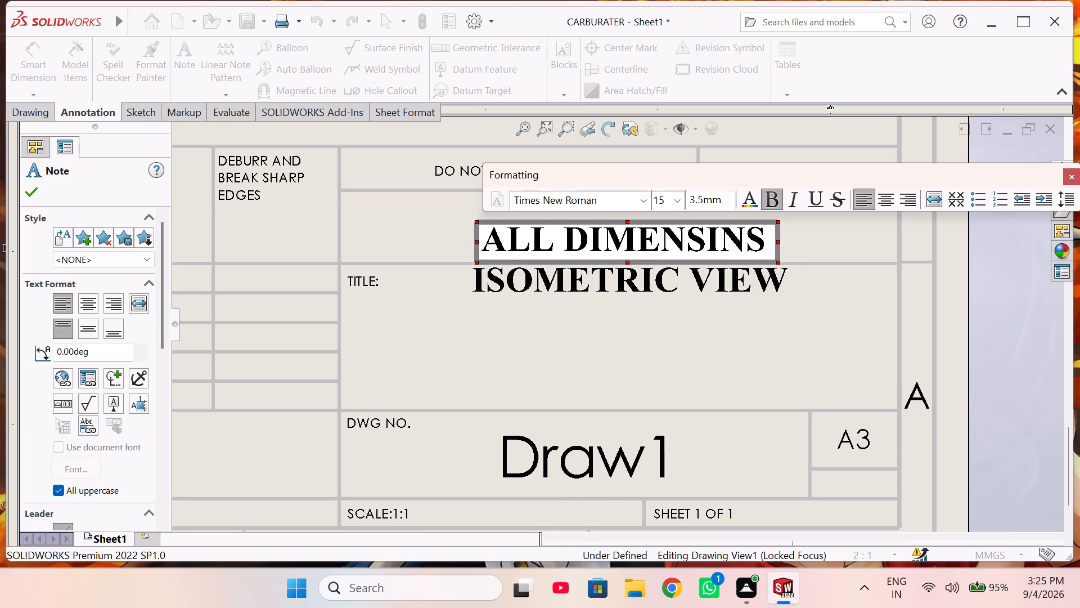
{"action": "key", "text": "BackSpace"}
{"action": "key", "text": "BackSpace"}
{"action": "key", "text": "BackSpace"}
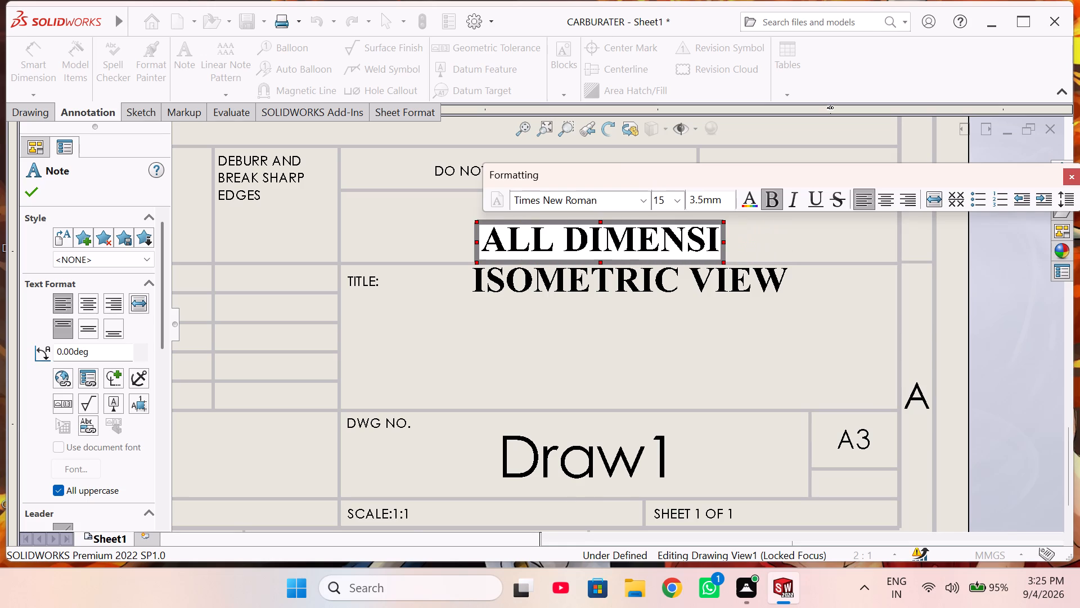
{"action": "type", "text": "ON"}
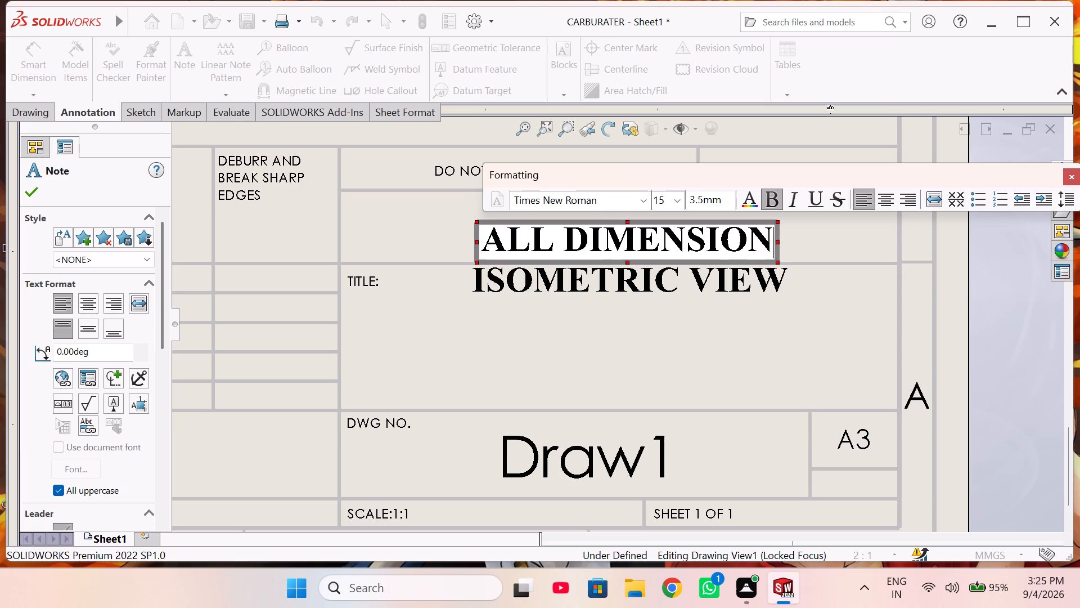
{"action": "type", "text": "S ARE IN MM"}
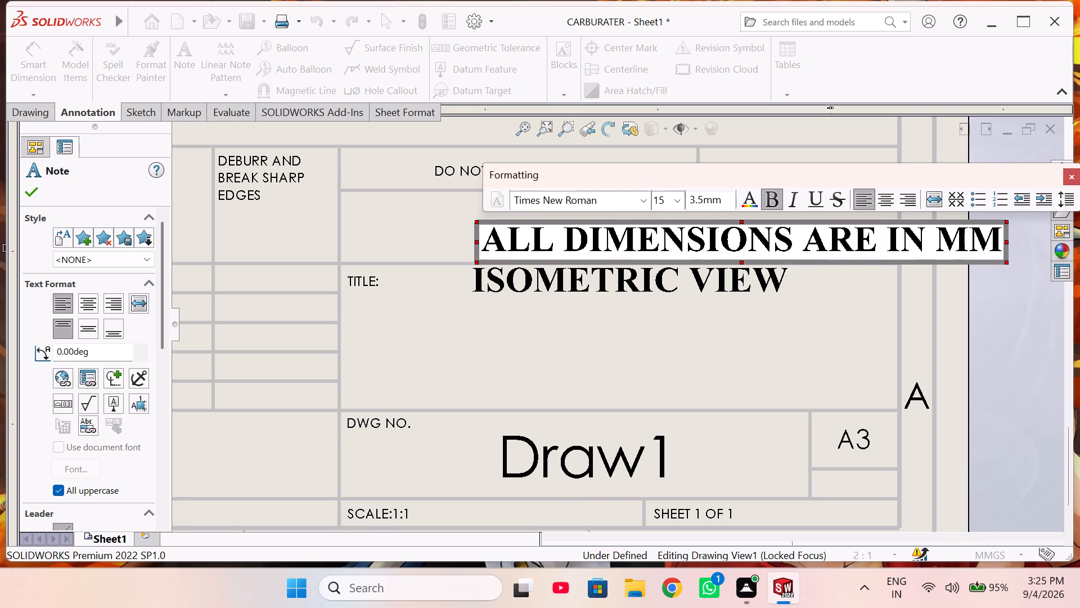
{"action": "left_click", "coordinate": [772, 395]}
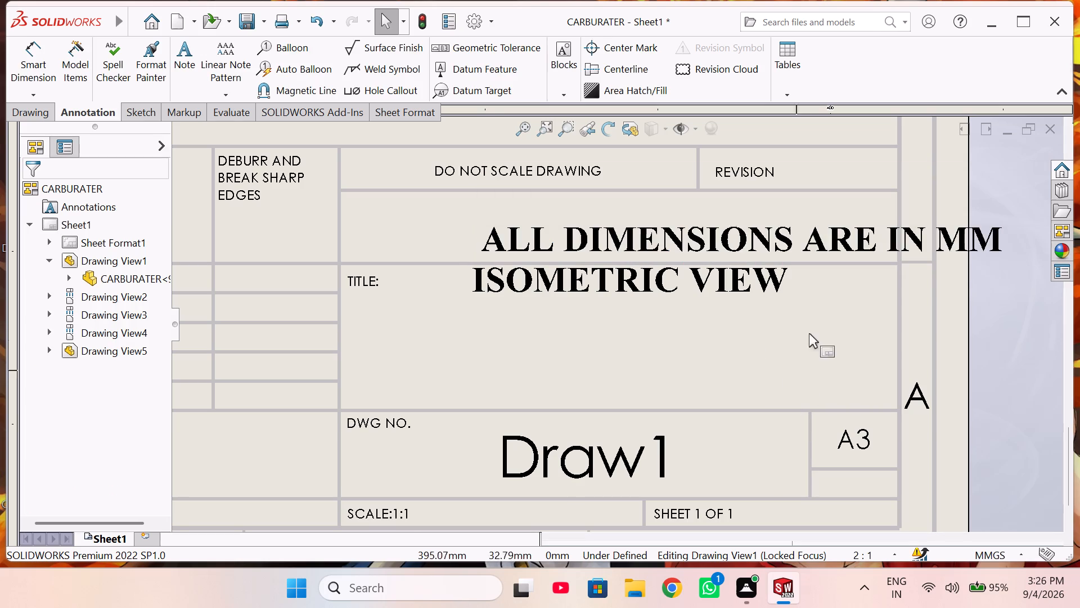
Center the ALL DIMENSIONS ARE IN MM note inside the empty title block cell above TITLE.
{"action": "left_click_drag", "start_coordinate": [819, 247], "coordinate": [706, 231]}
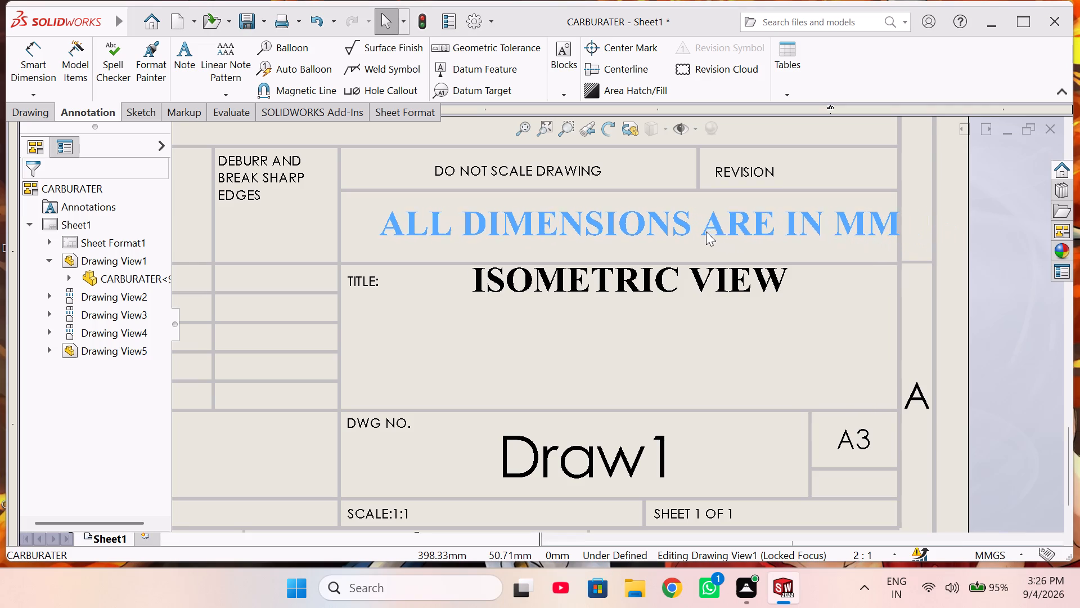
{"action": "left_click_drag", "start_coordinate": [706, 231], "coordinate": [696, 231]}
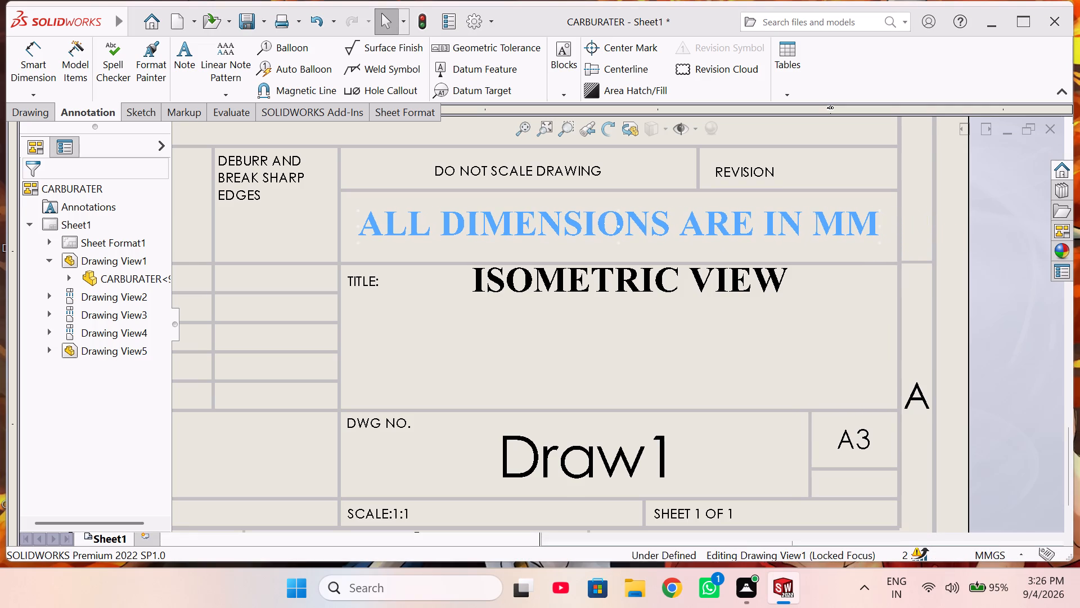
{"action": "left_click", "coordinate": [723, 323]}
Change the text of the remaining ISOMETRIC VIEW note in the title block to CARBURATOR.
{"action": "double_click", "coordinate": [784, 278]}
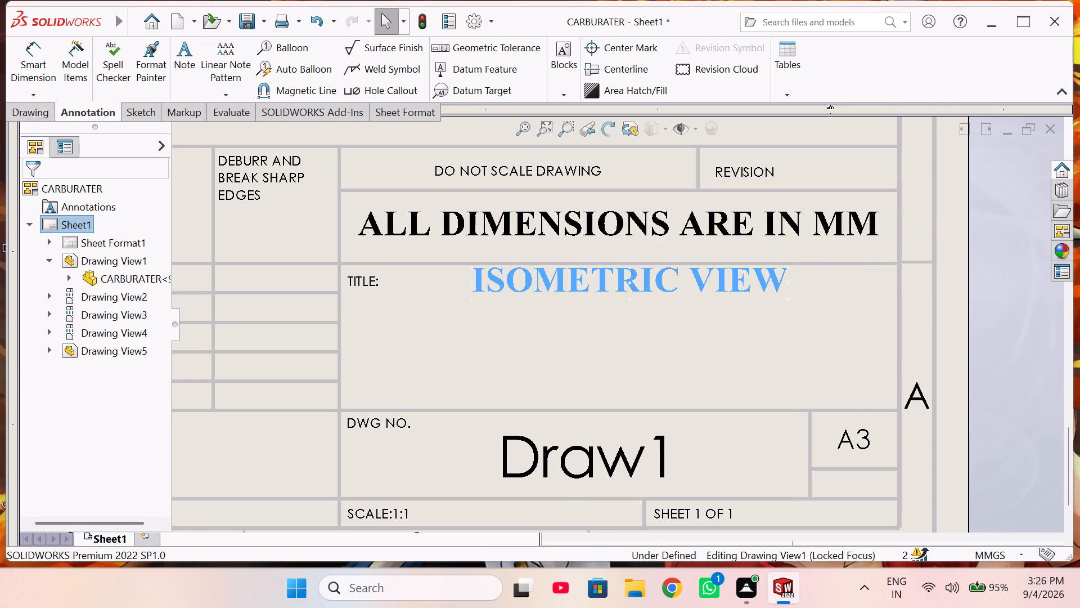
{"action": "key", "text": "BackSpace"}
{"action": "key", "text": "BackSpace"}
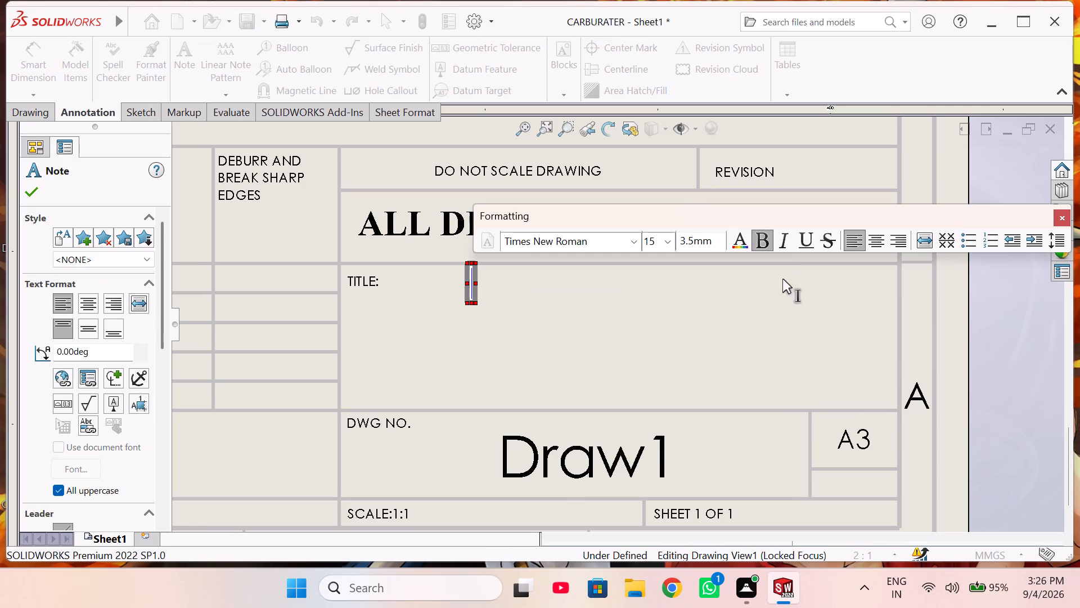
{"action": "type", "text": "CAR"}
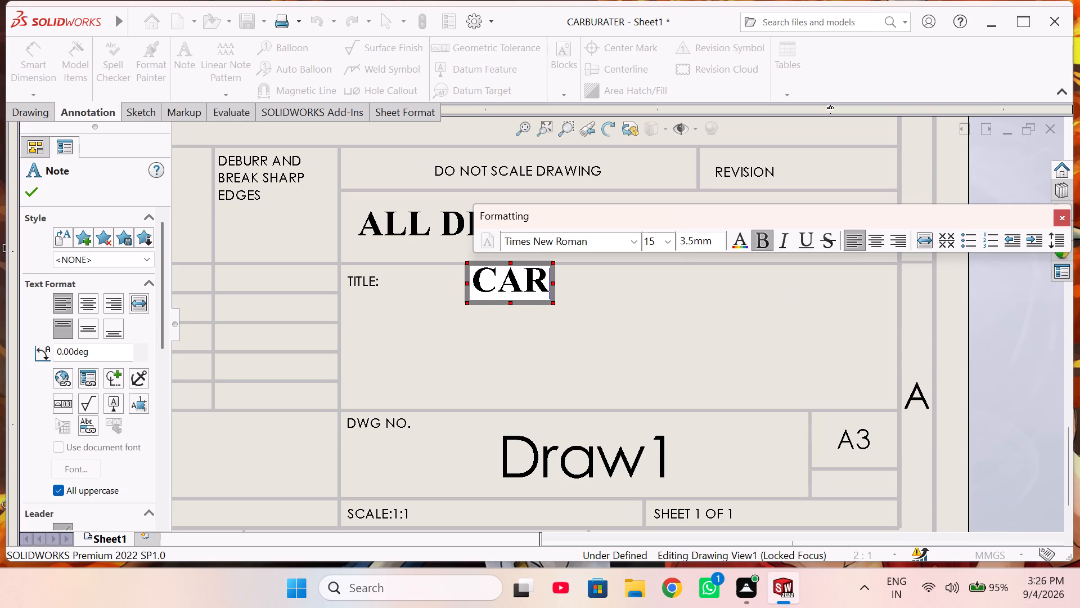
{"action": "type", "text": "BURATOR"}
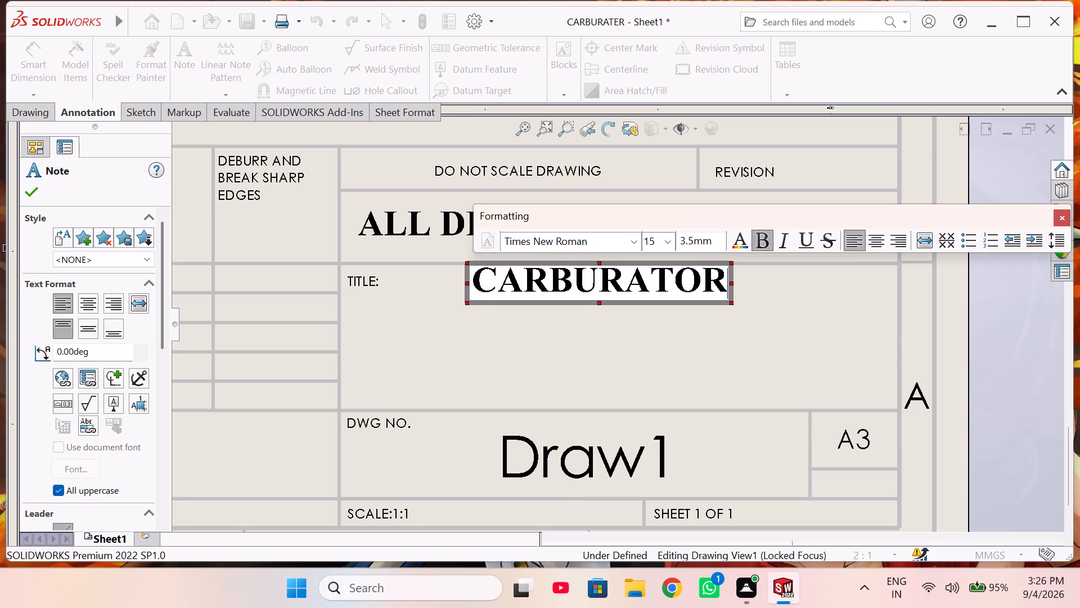
{"action": "left_click", "coordinate": [803, 332]}
Move the CARBURATOR note down to the middle of the title block's TITLE cell.
{"action": "left_click_drag", "start_coordinate": [688, 284], "coordinate": [687, 297]}
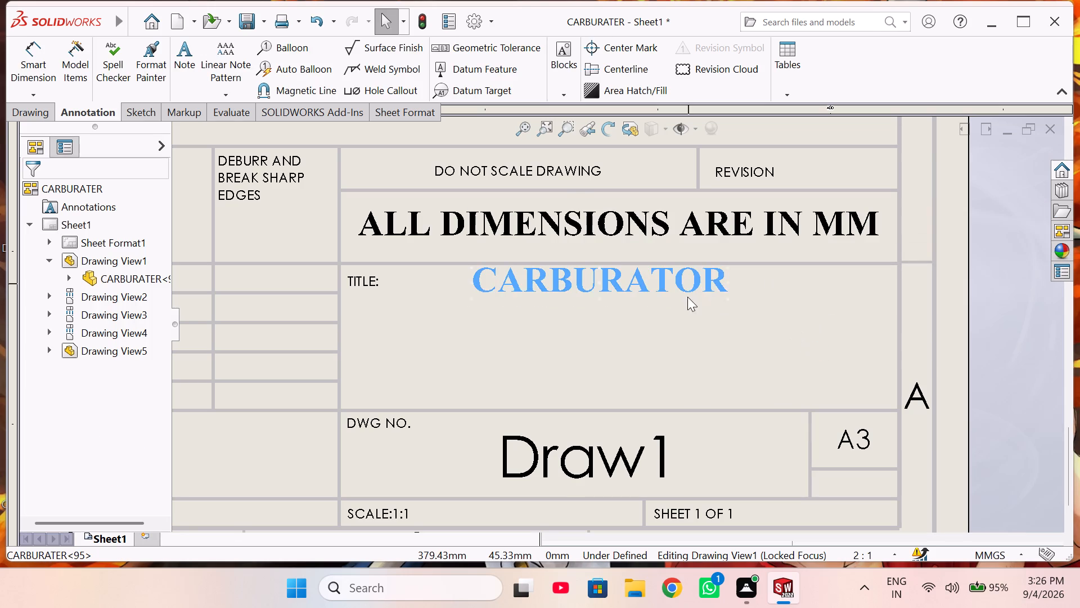
{"action": "left_click_drag", "start_coordinate": [687, 297], "coordinate": [685, 353]}
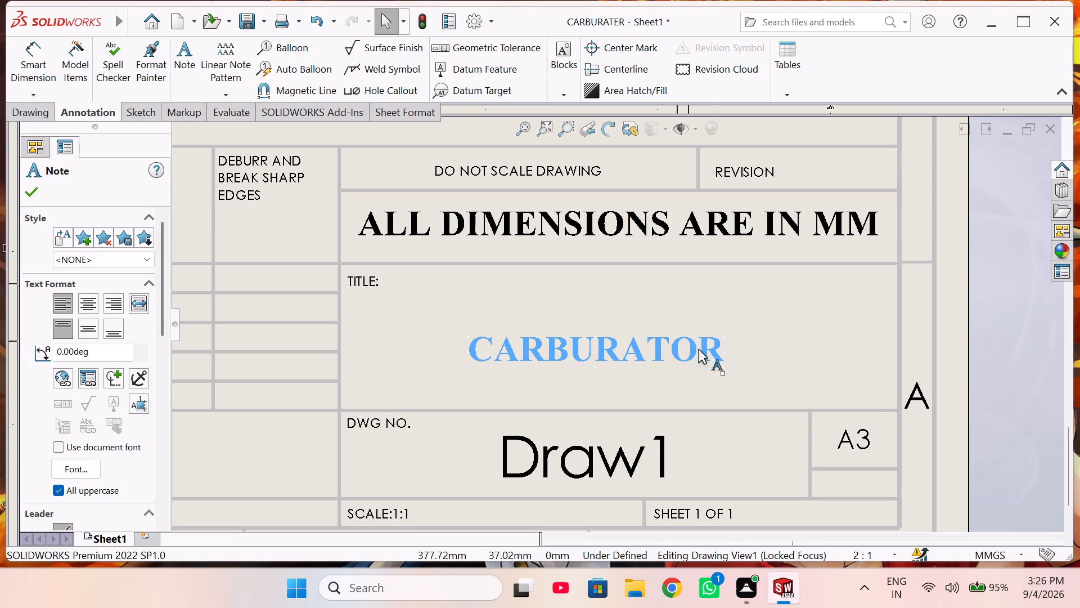
Examine the complete sheet in a print preview for Microsoft Print to PDF.
{"action": "scroll", "coordinate": [711, 350], "scroll_direction": "up", "scroll_amount": 13}
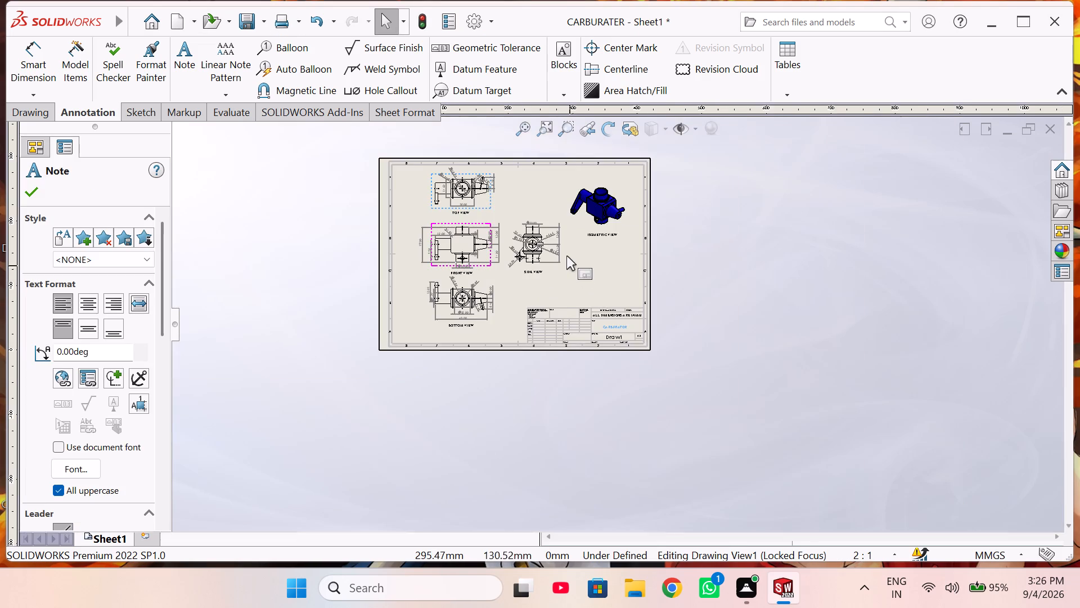
{"action": "scroll", "coordinate": [566, 256], "scroll_direction": "down", "scroll_amount": 4}
{"action": "scroll", "coordinate": [501, 202], "scroll_direction": "down", "scroll_amount": 2}
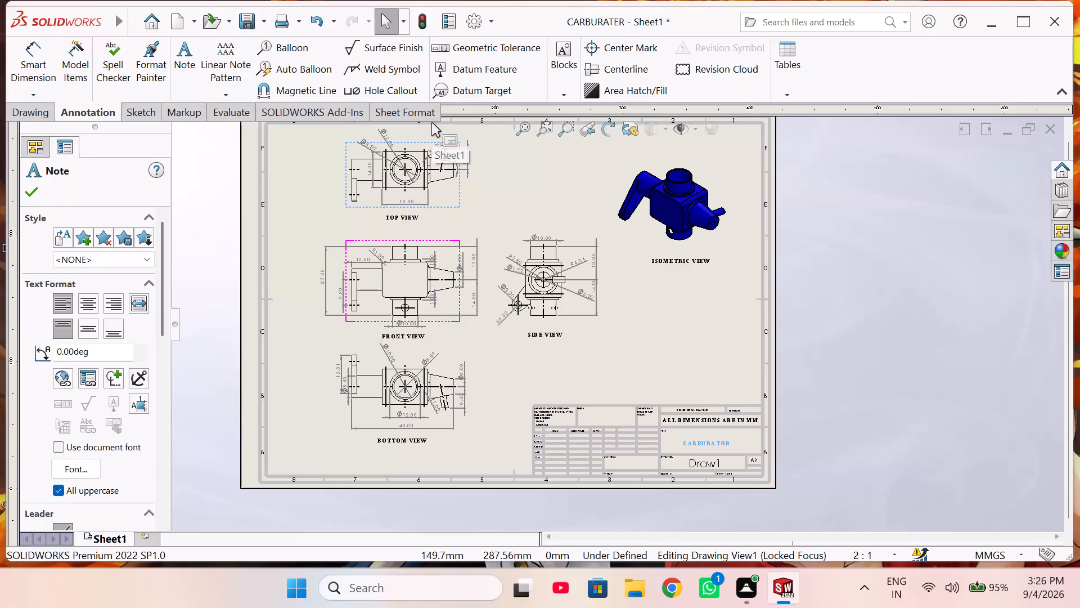
{"action": "key", "text": "ctrl+p"}
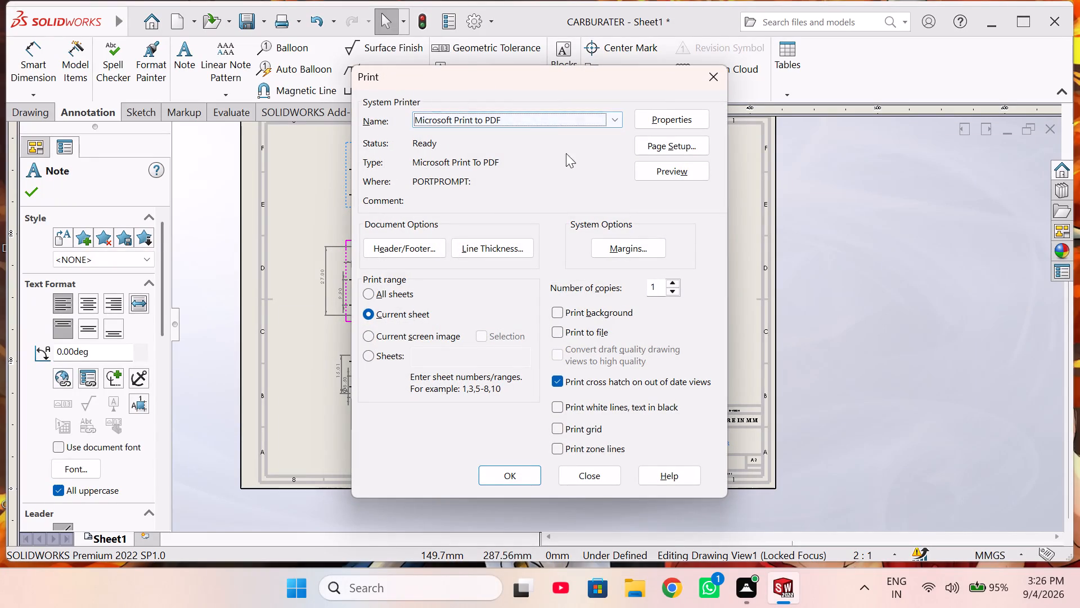
{"action": "left_click", "coordinate": [674, 172]}
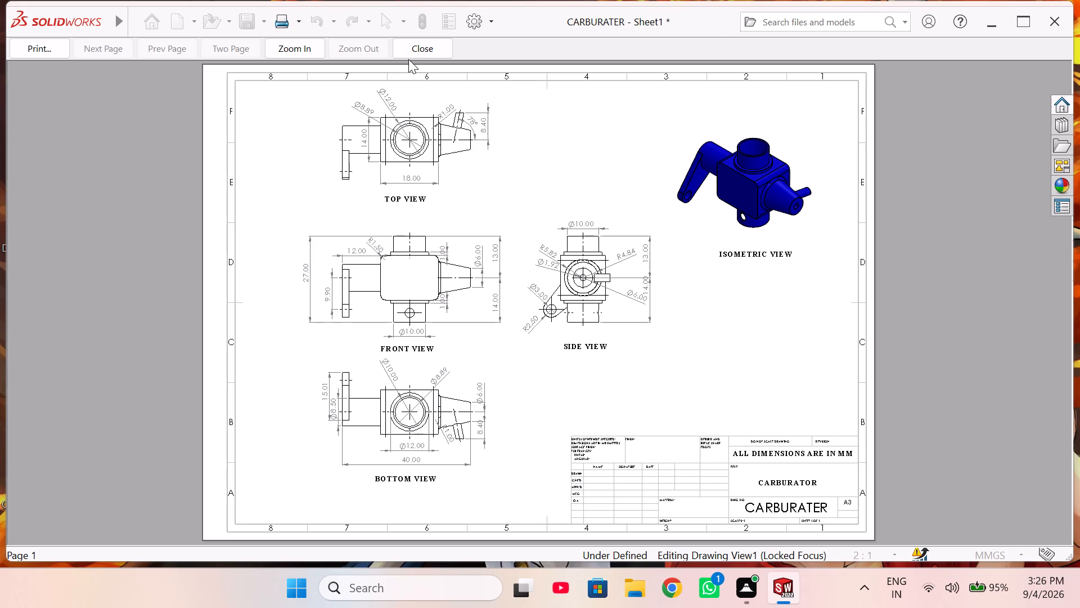
{"action": "left_click", "coordinate": [418, 47]}
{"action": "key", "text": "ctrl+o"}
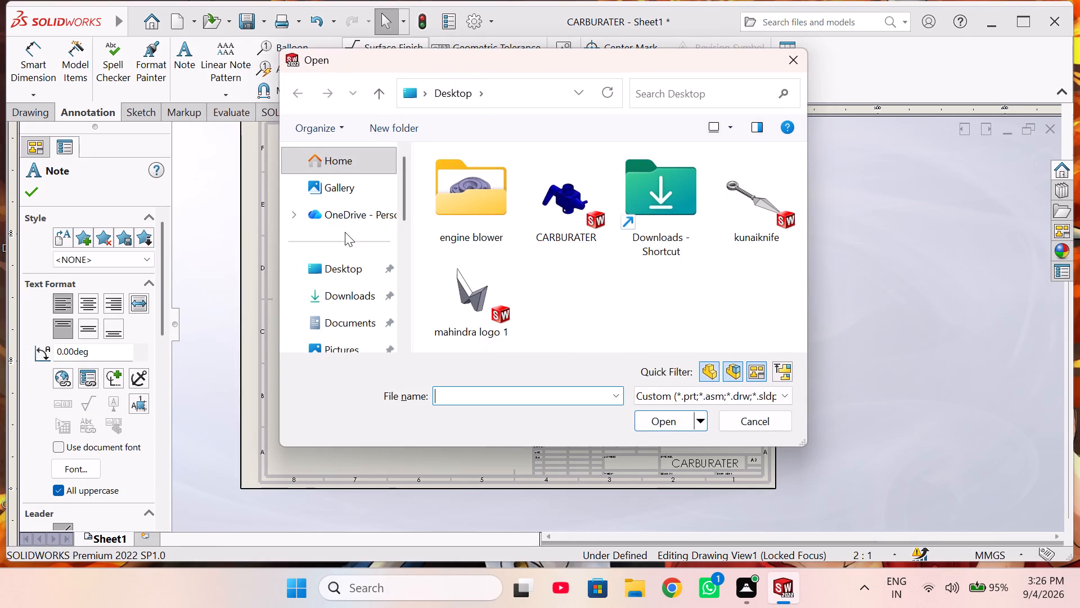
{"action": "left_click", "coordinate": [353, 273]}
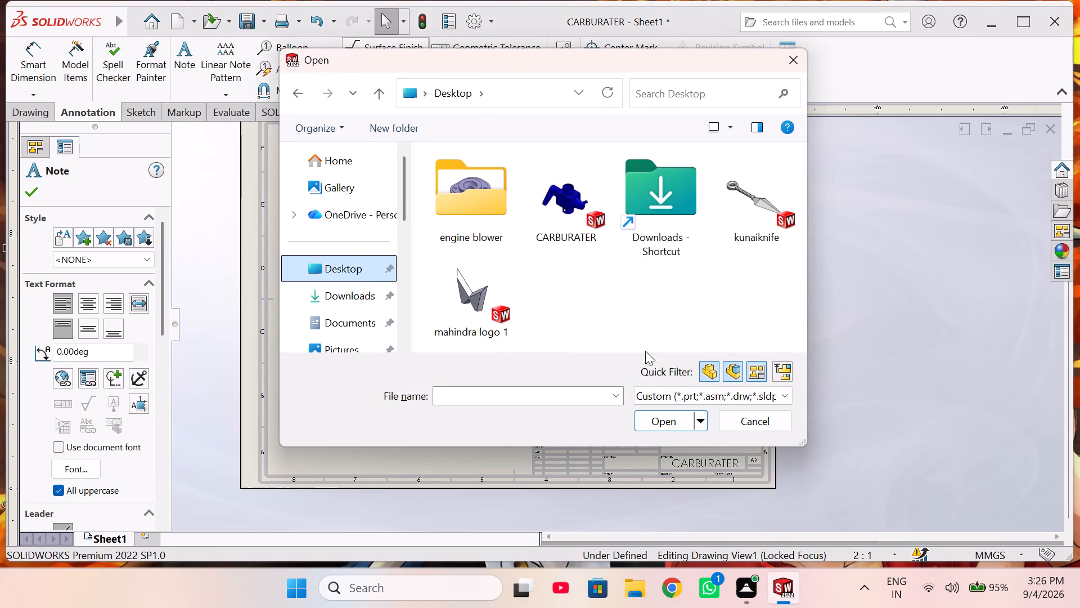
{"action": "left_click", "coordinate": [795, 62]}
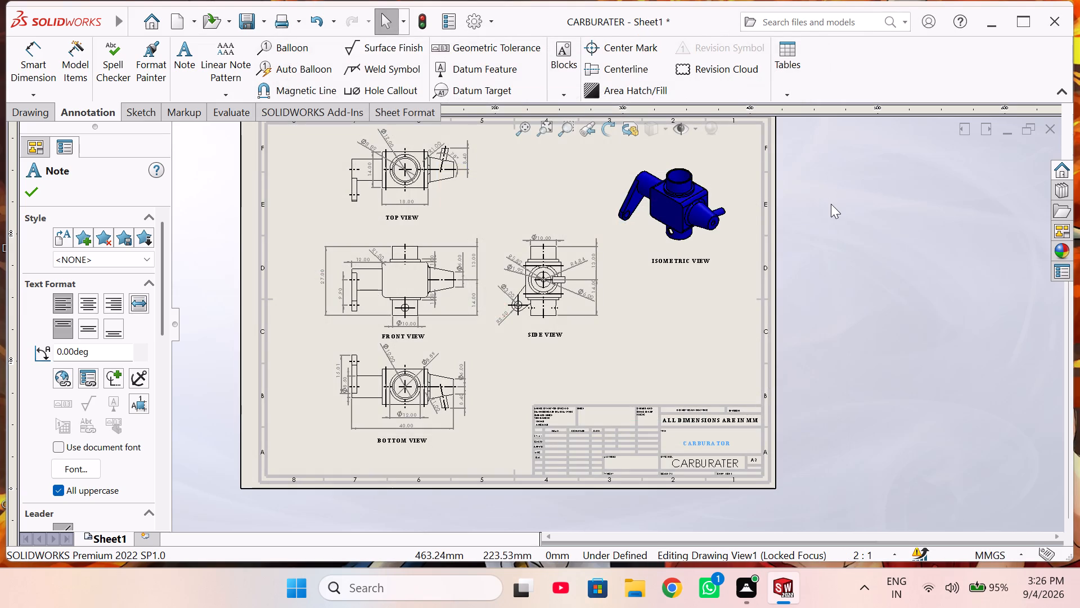
Print the current sheet with Microsoft Print to PDF and save it on the Desktop as CARBURATOR.
{"action": "key", "text": "ctrl+p"}
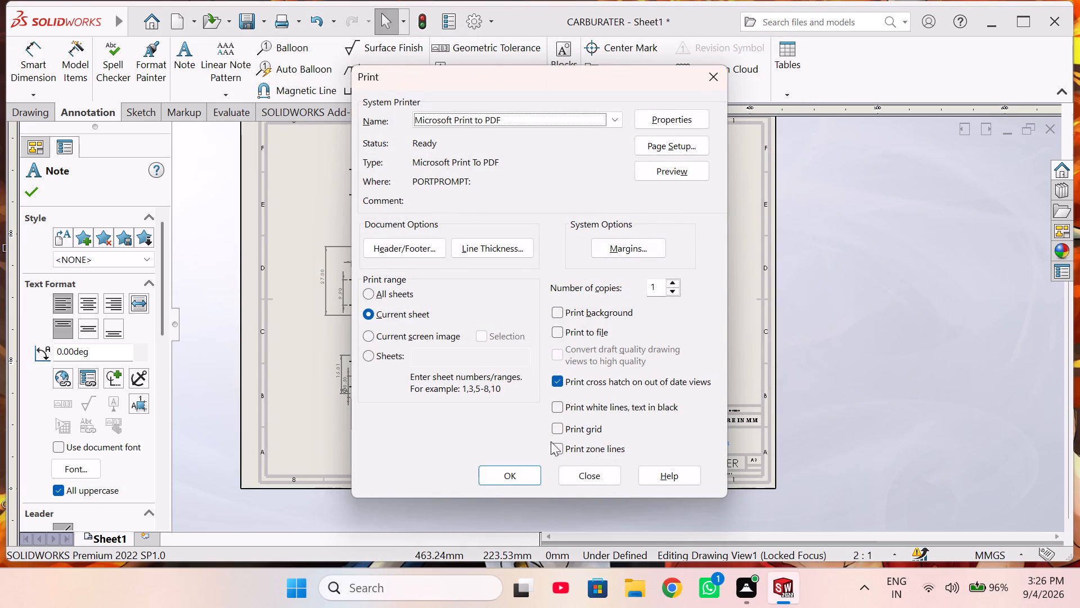
{"action": "left_click", "coordinate": [510, 475]}
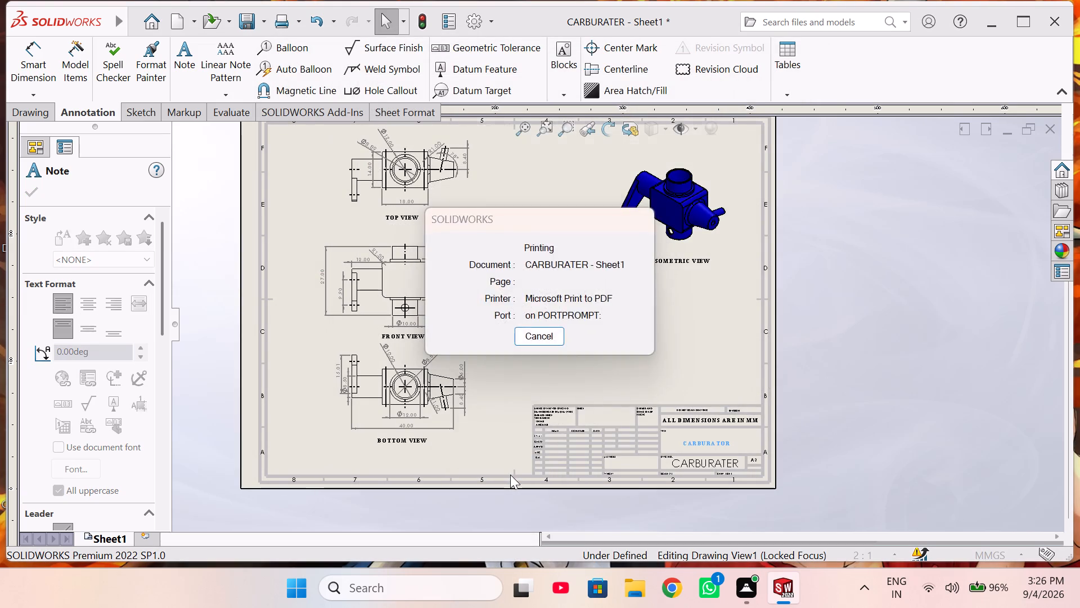
{"action": "left_click", "coordinate": [505, 264]}
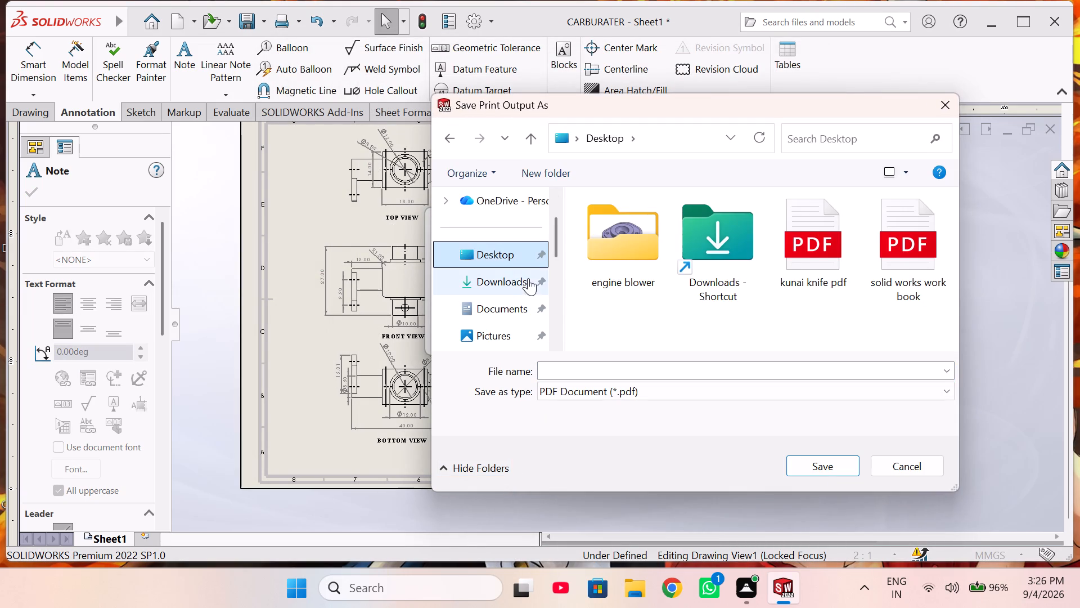
{"action": "left_click", "coordinate": [623, 366]}
{"action": "type", "text": "CAR"}
{"action": "type", "text": "BURATOR"}
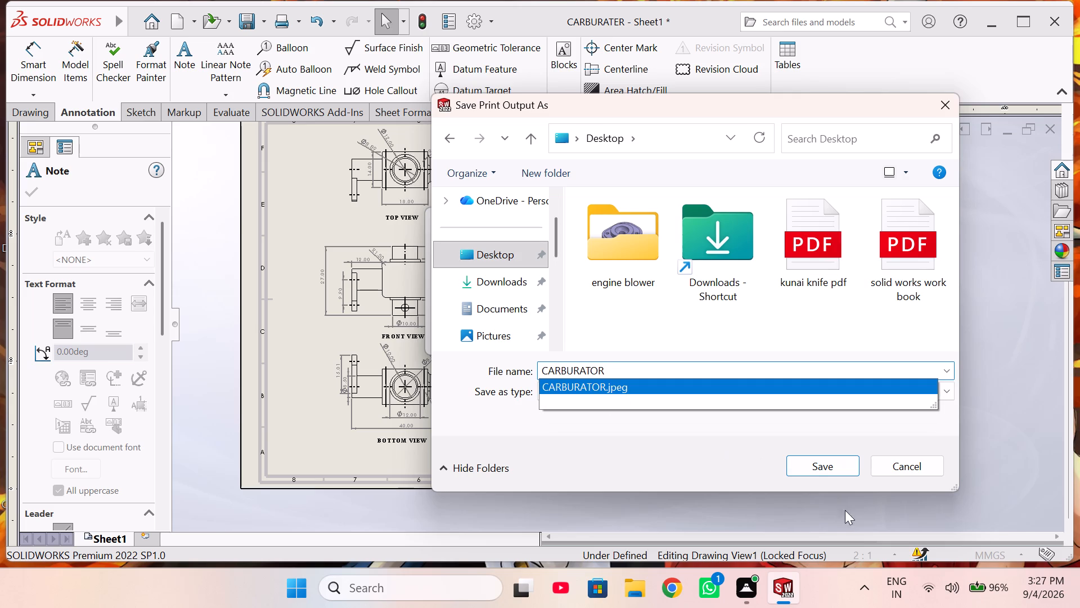
{"action": "left_click", "coordinate": [831, 468]}
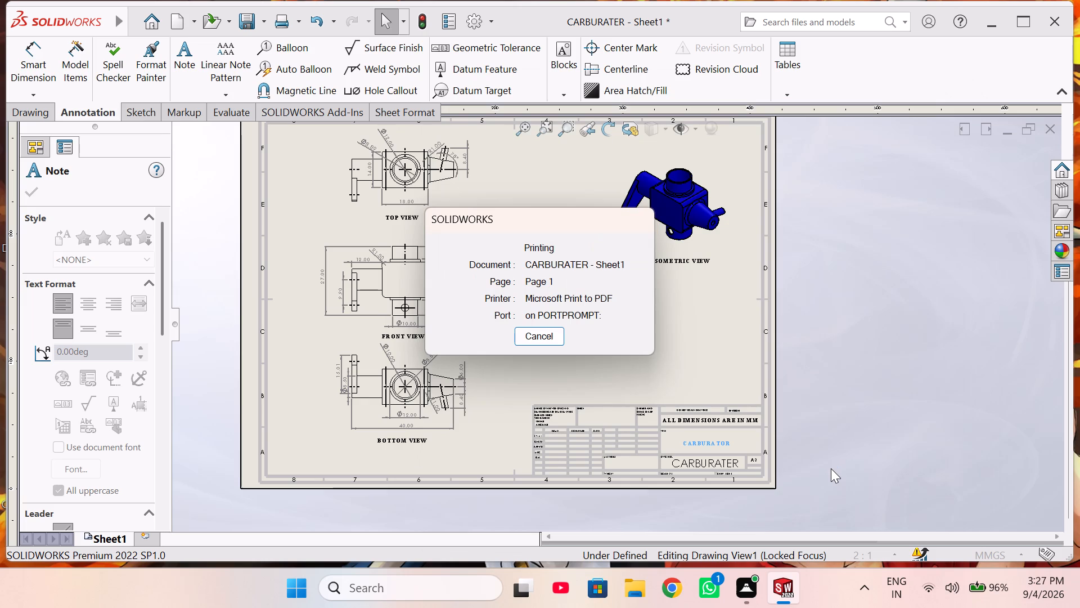